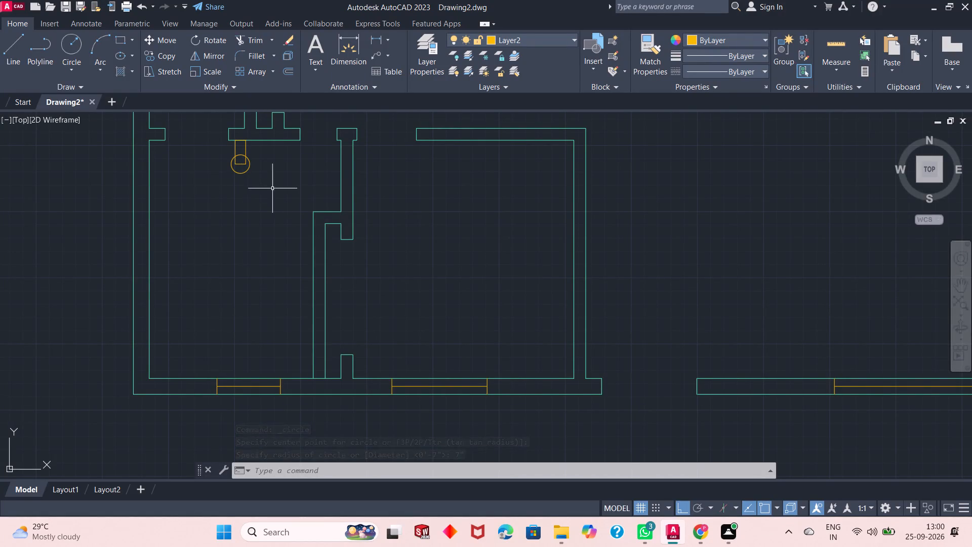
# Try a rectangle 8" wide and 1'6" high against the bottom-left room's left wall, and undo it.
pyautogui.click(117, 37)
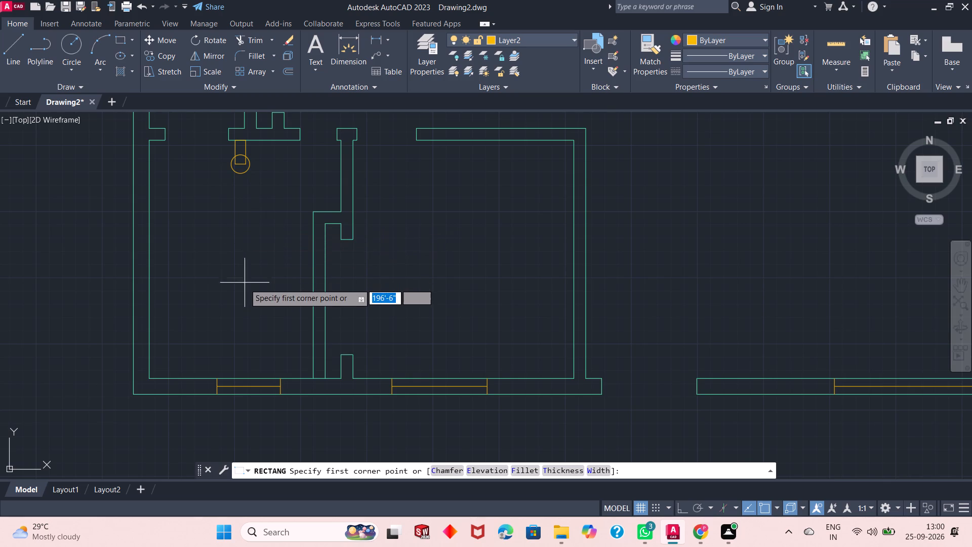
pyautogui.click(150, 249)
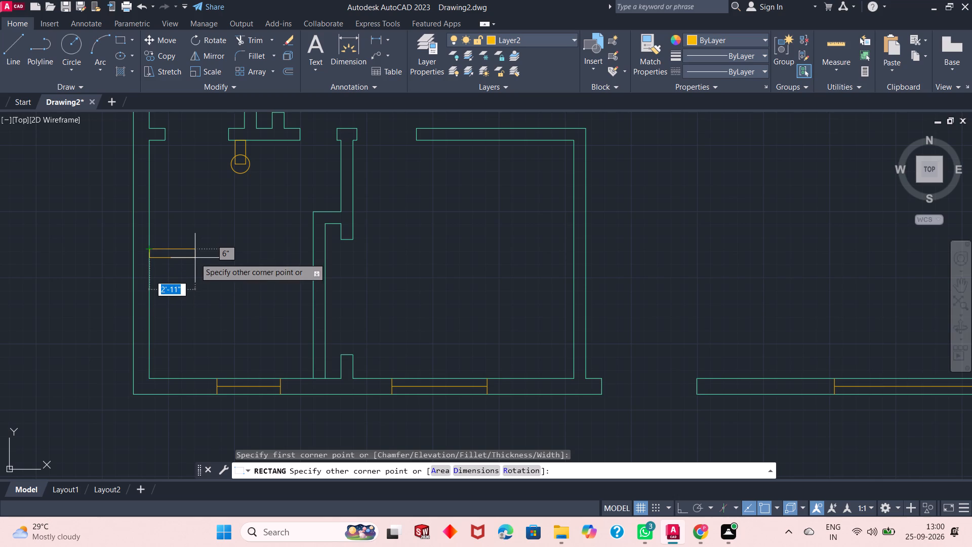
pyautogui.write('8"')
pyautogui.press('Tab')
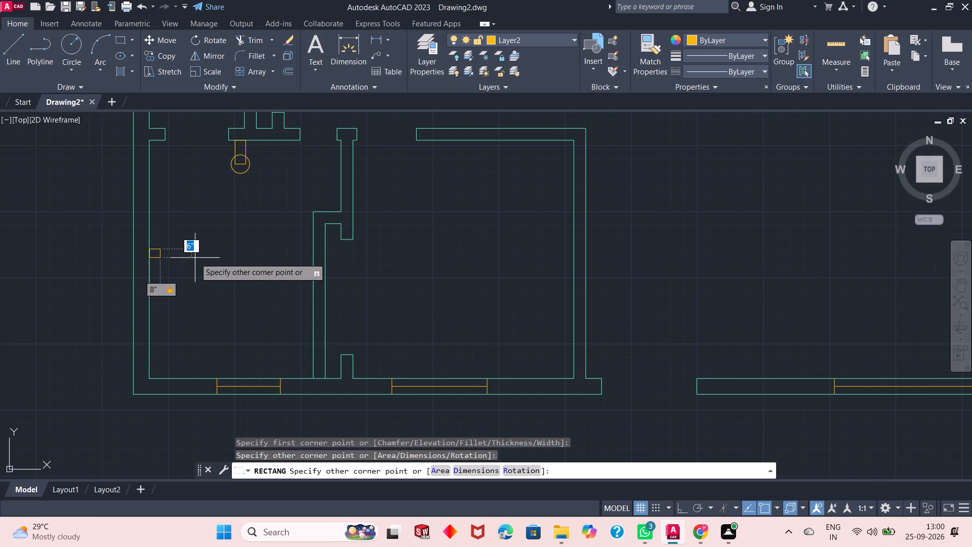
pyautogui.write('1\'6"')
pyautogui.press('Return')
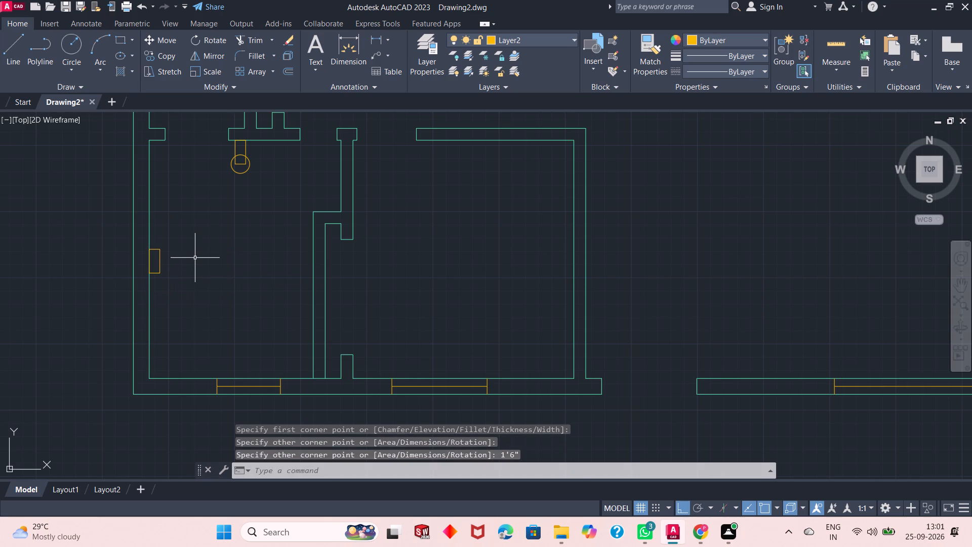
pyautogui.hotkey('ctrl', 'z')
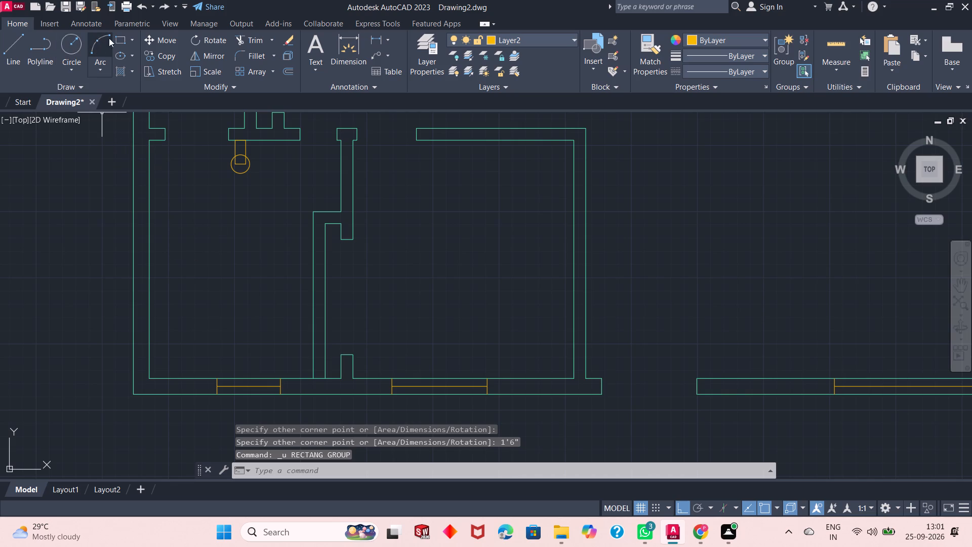
# Draw a rectangle 1'6" wide and 8" high extending into the bottom-left room from about the middle of its left wall.
pyautogui.click(115, 35)
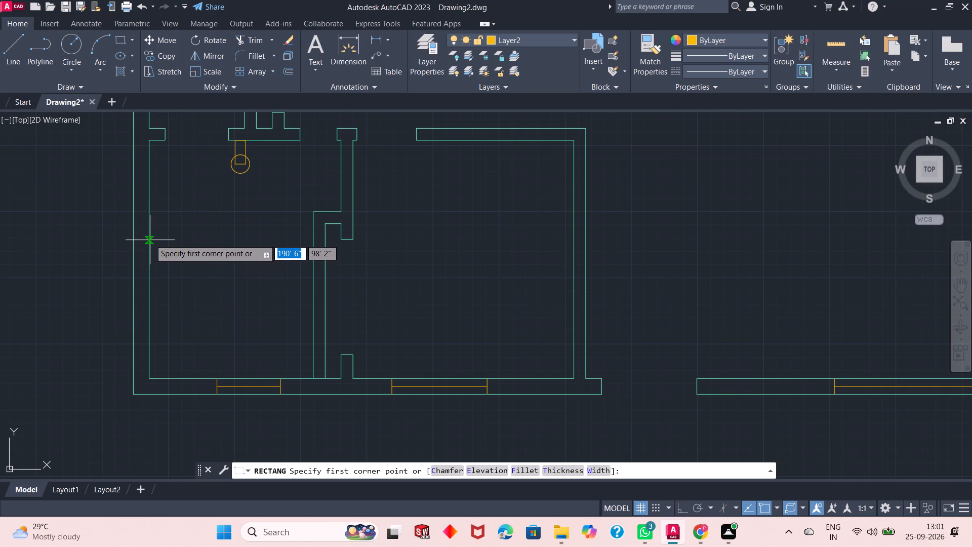
pyautogui.click(150, 239)
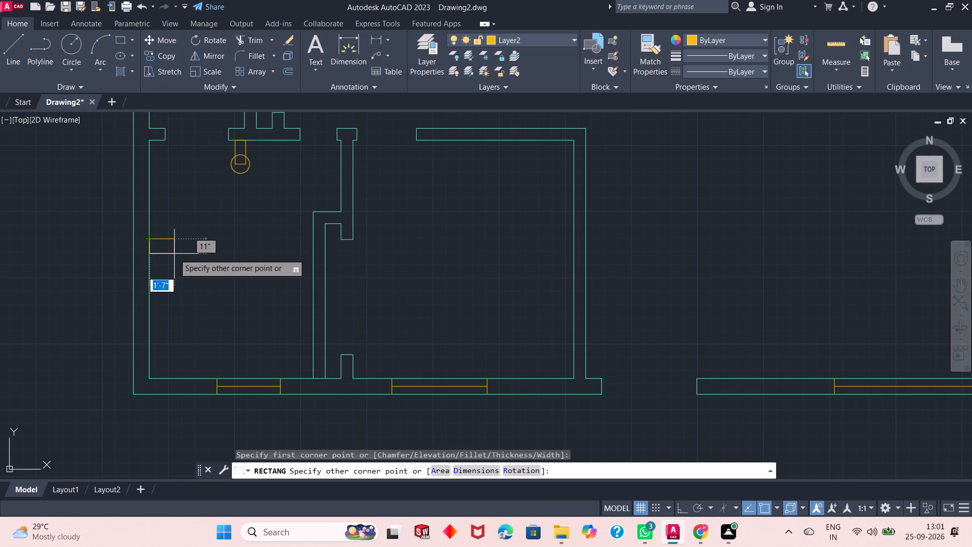
pyautogui.write('1\'6"')
pyautogui.press('Tab')
pyautogui.write('8"')
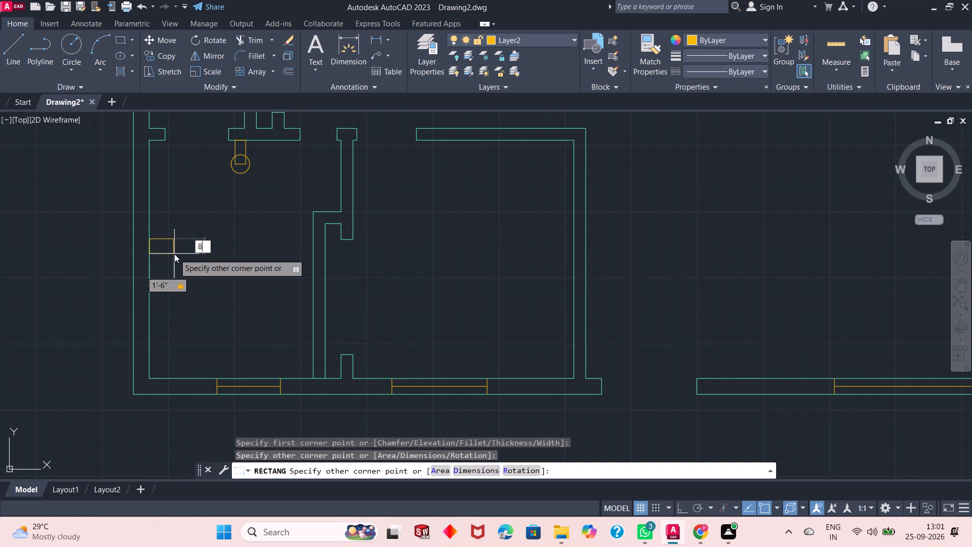
pyautogui.press('Return')
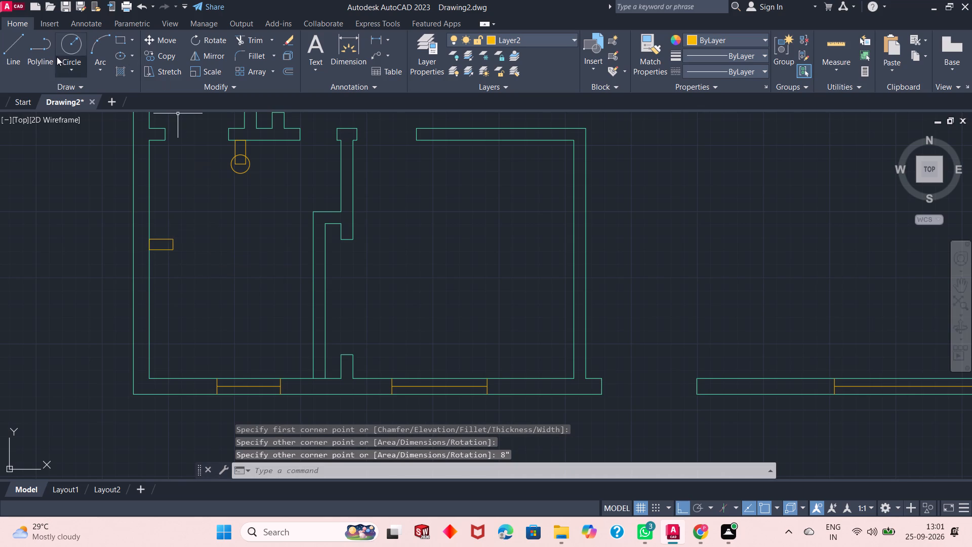
# Draw a circle of 7" radius centred on the midpoint of the left-wall rectangle's right edge.
pyautogui.click(60, 41)
pyautogui.click(171, 247)
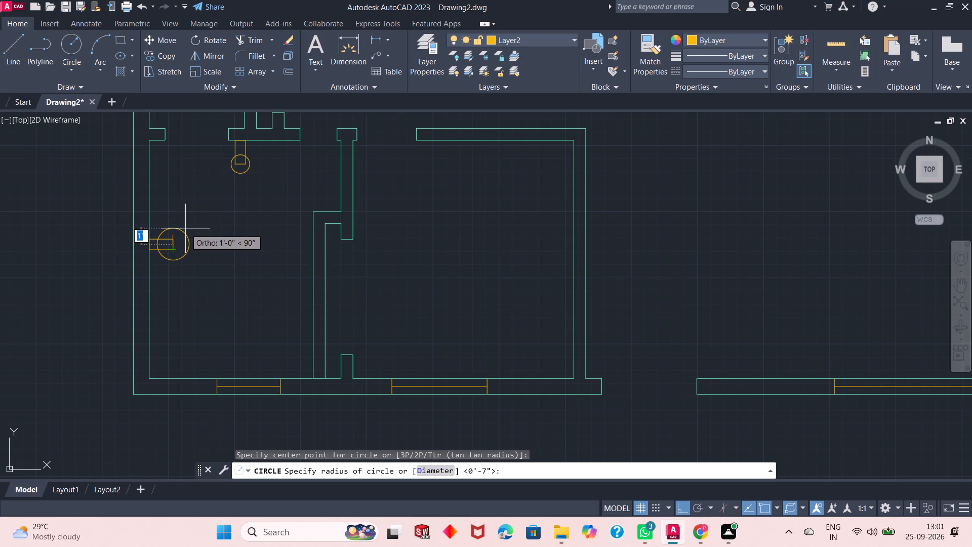
pyautogui.write('7"')
pyautogui.press('Return')
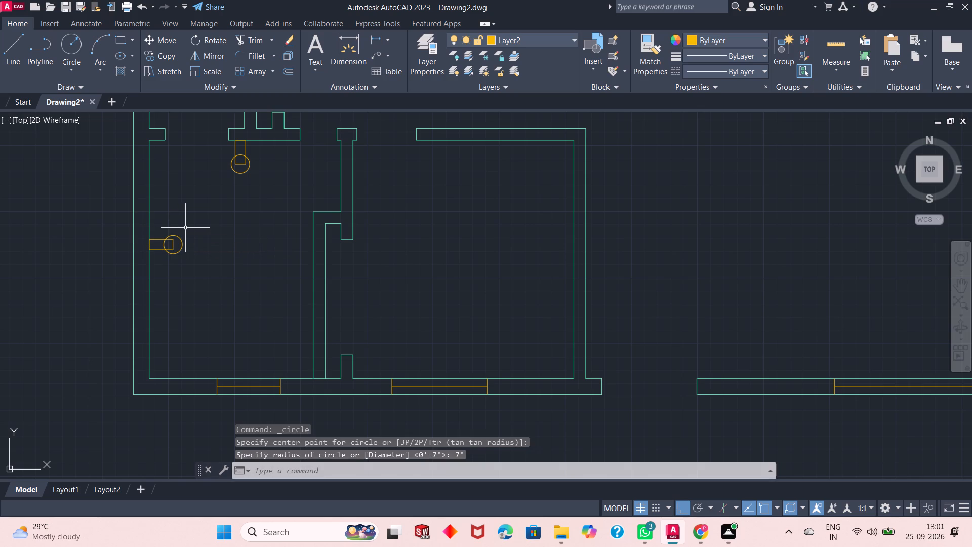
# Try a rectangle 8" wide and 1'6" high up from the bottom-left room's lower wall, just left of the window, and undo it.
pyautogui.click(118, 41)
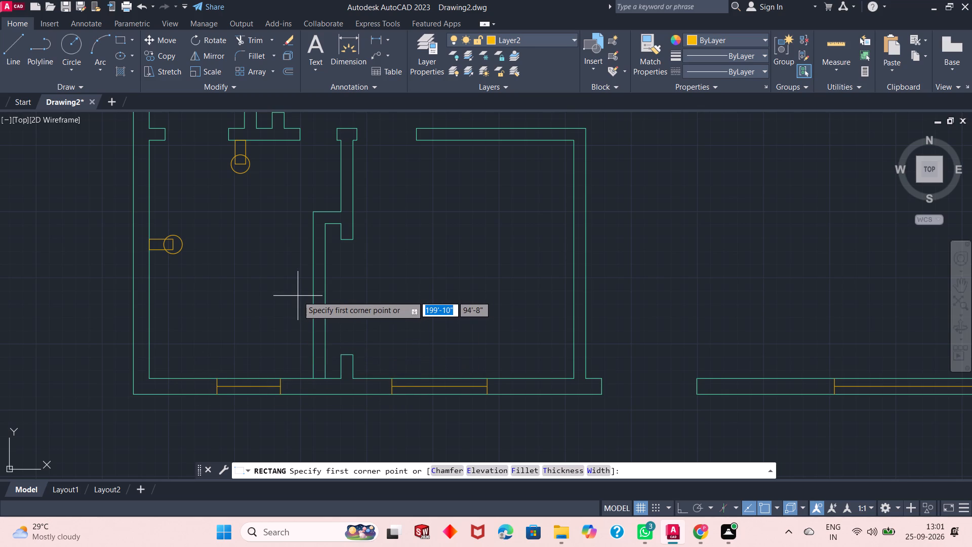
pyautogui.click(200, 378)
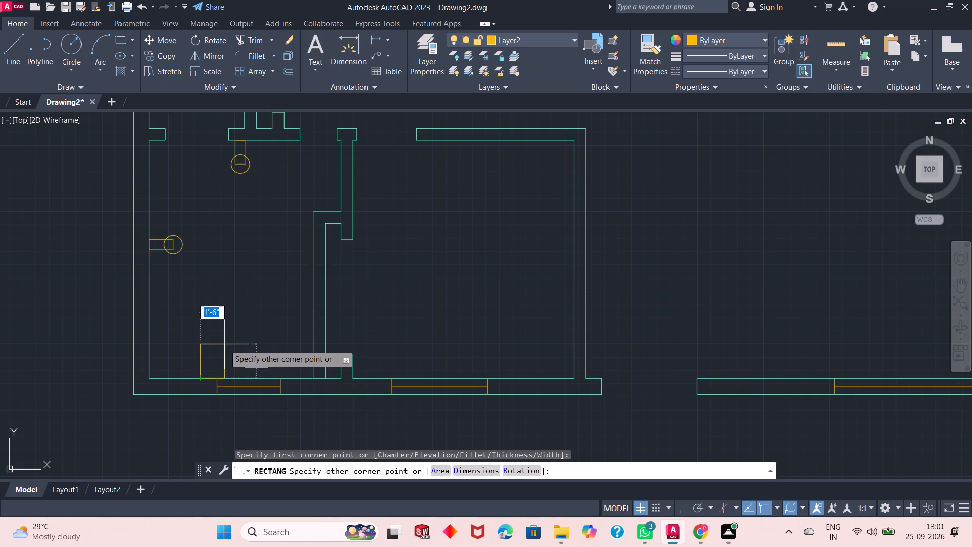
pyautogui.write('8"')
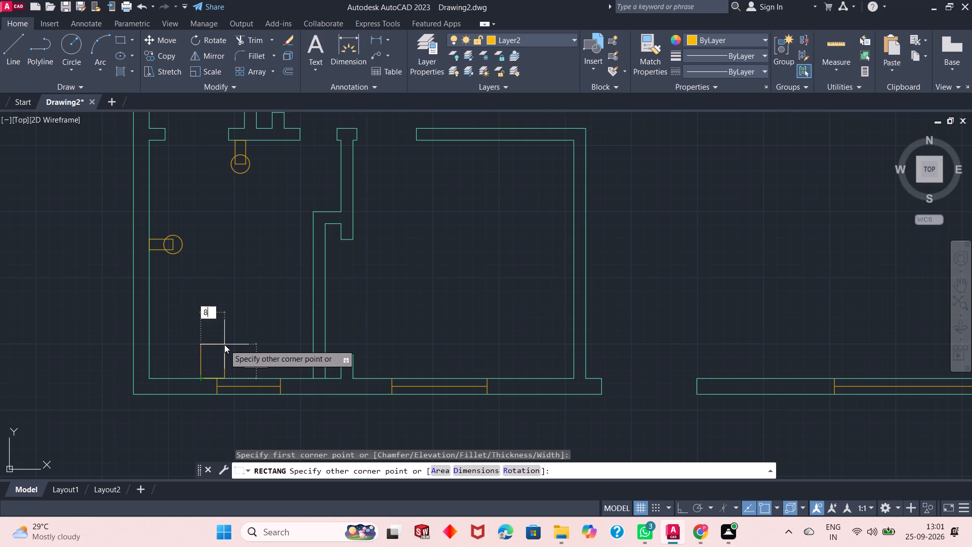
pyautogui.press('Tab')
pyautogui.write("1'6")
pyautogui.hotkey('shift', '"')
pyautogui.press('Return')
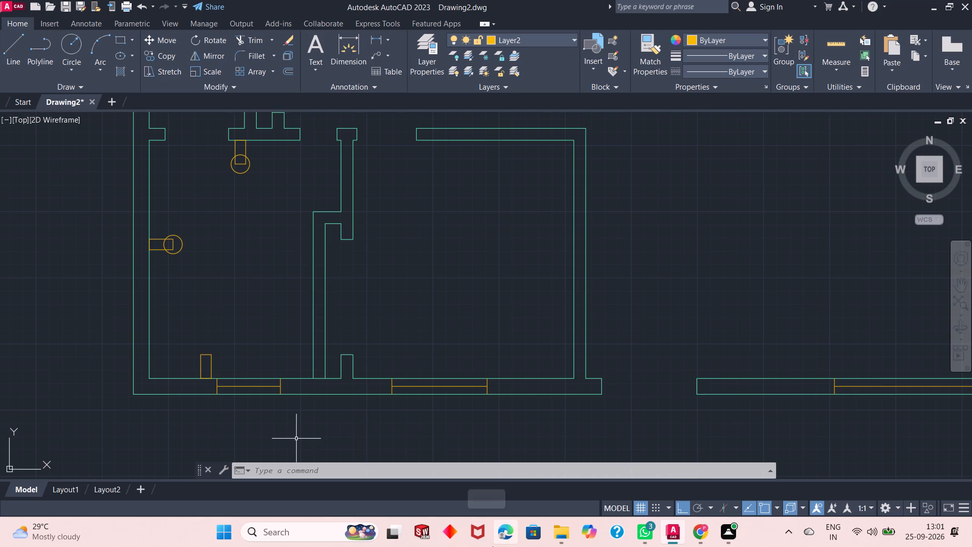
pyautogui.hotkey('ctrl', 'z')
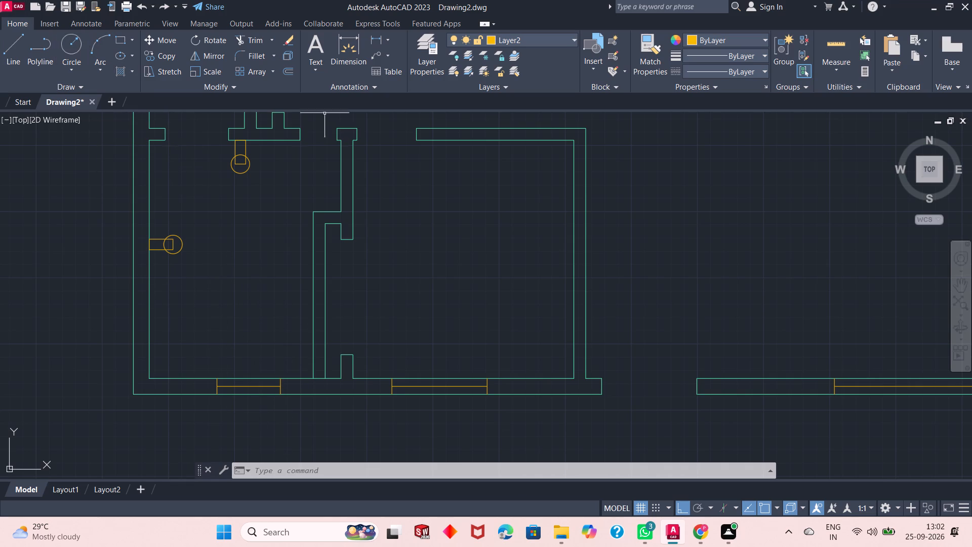
# Draw a rectangle 8" wide and 1'6" high up from the bottom-left room's lower wall, above the left end of the window.
pyautogui.click(117, 36)
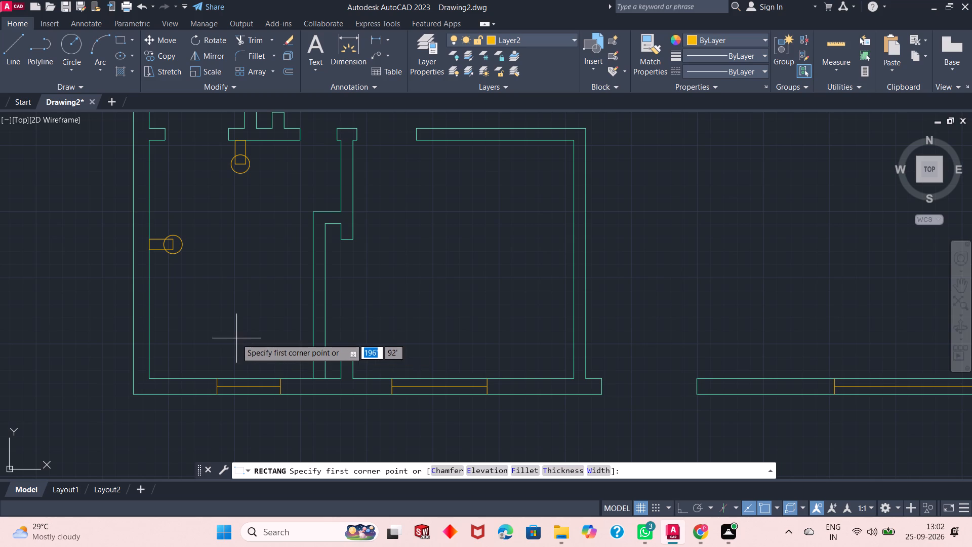
pyautogui.click(230, 377)
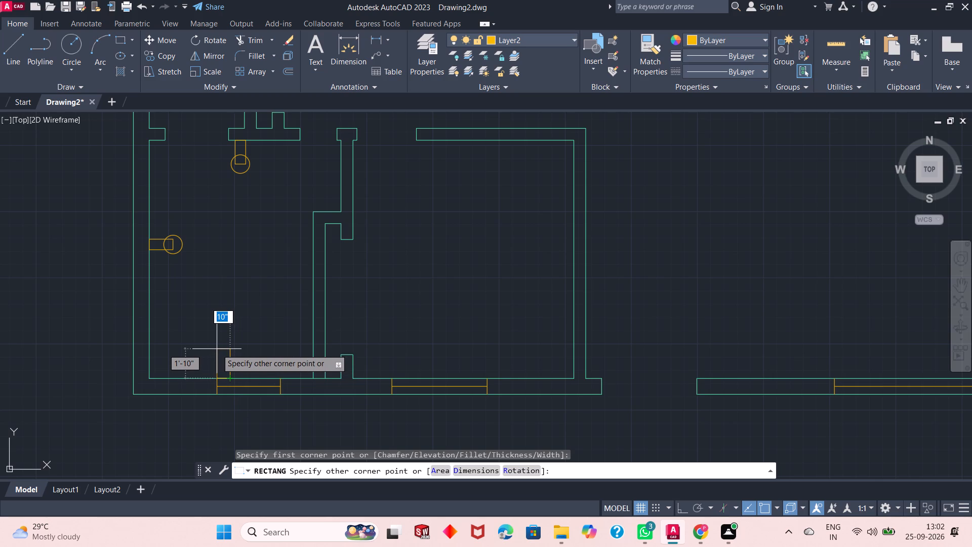
pyautogui.write('8"')
pyautogui.press('Tab')
pyautogui.write('1\'6"')
pyautogui.press('Return')
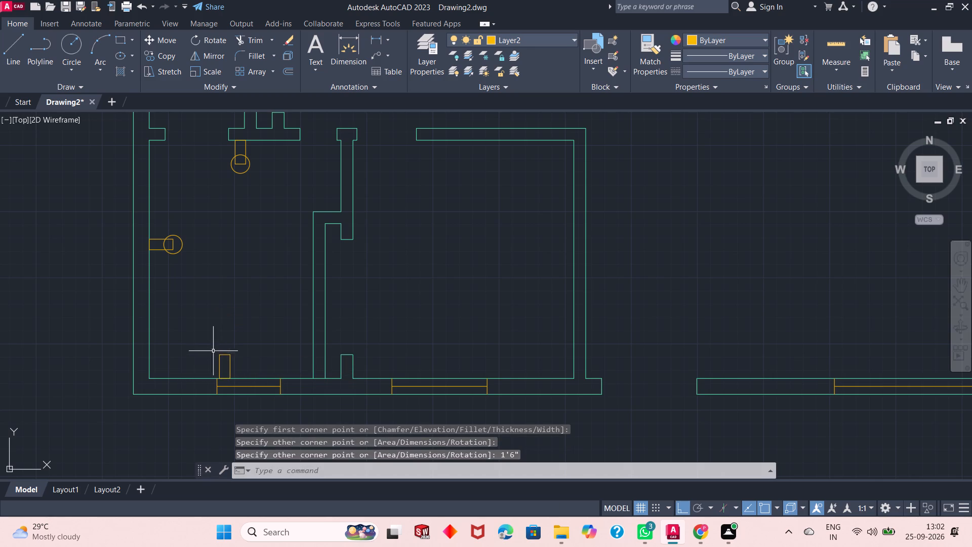
# Draw a circle of 7" radius centred on the midpoint of the lower-wall rectangle's top edge.
pyautogui.click(75, 57)
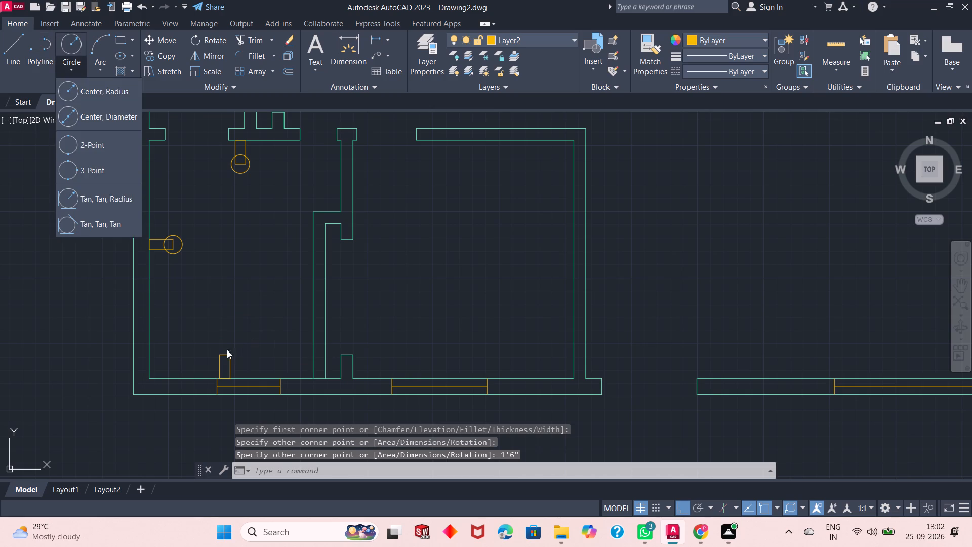
pyautogui.click(64, 36)
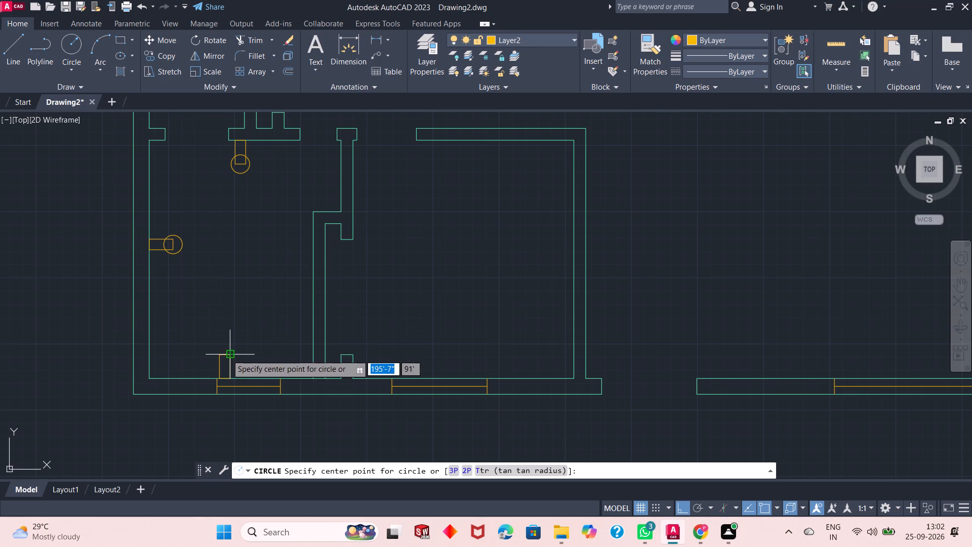
pyautogui.click(223, 354)
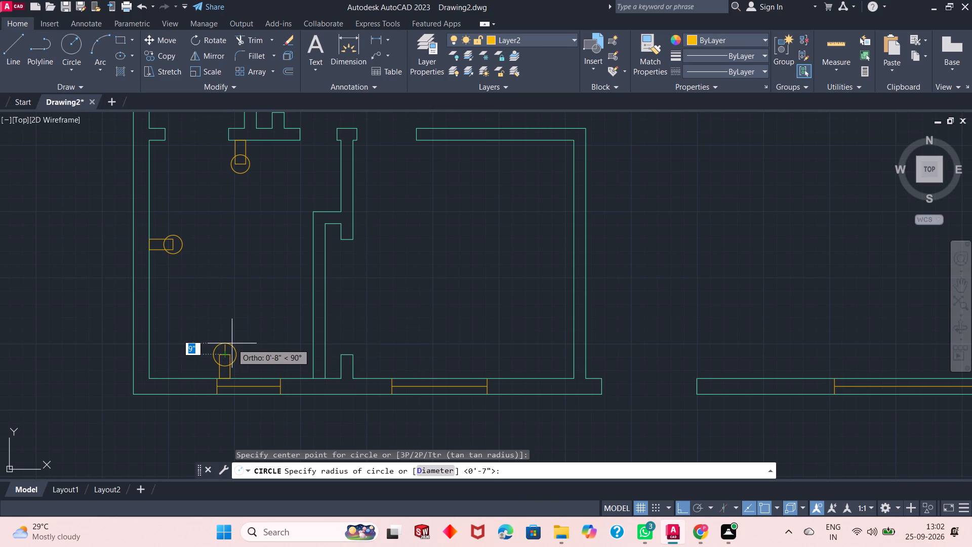
pyautogui.write('7"')
pyautogui.press('Return')
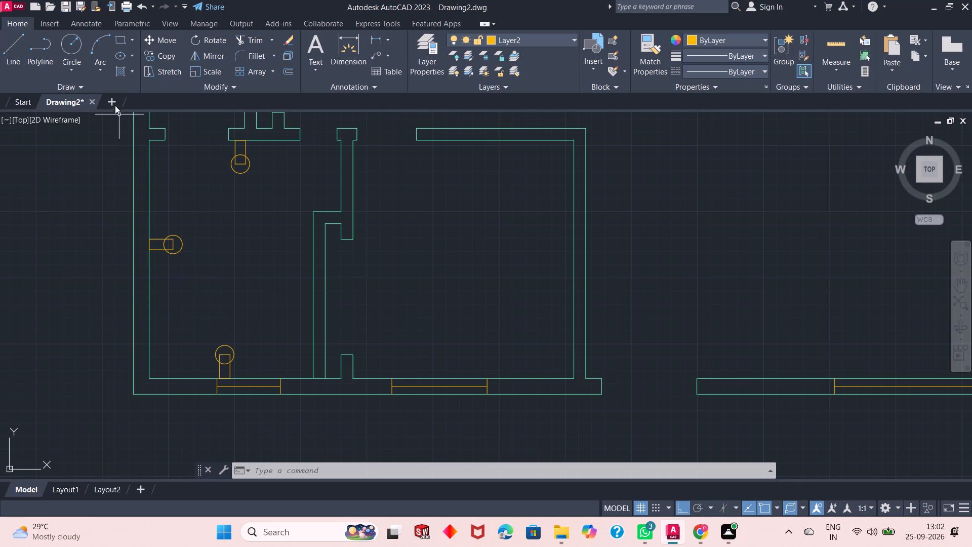
# Draw a rectangle 1'6" wide and 8" high extending into the bottom-left room from its right wall, below the wall's step.
pyautogui.click(117, 40)
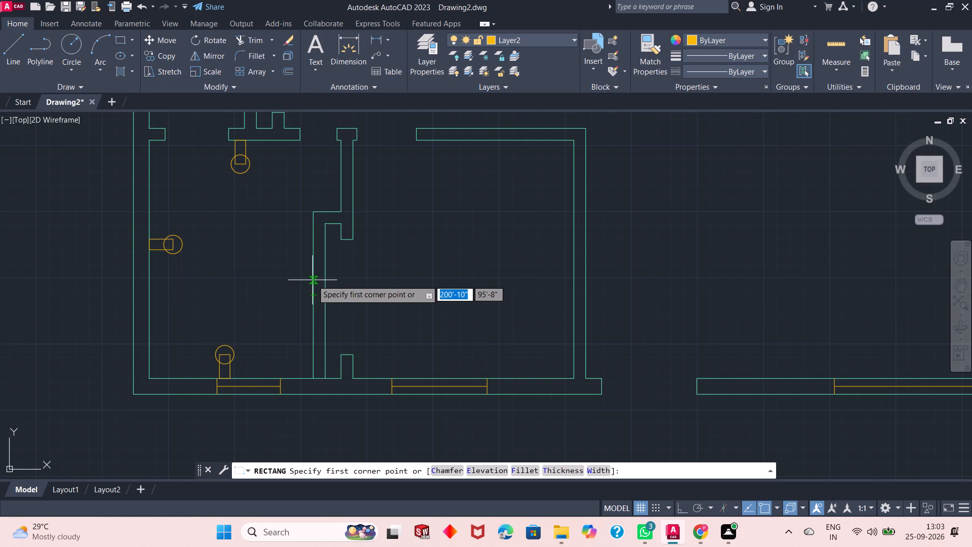
pyautogui.click(312, 279)
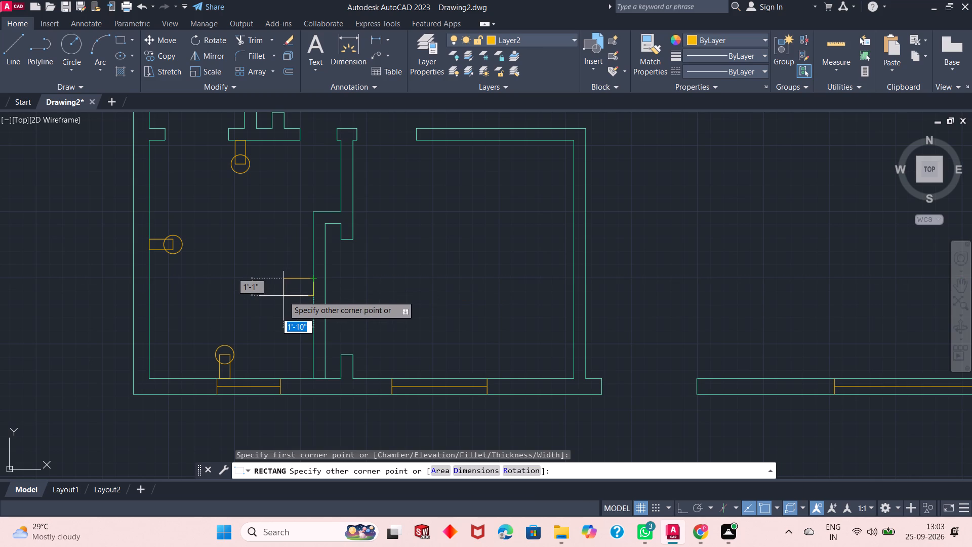
pyautogui.write('1\'6"')
pyautogui.press('Tab')
pyautogui.press('8')
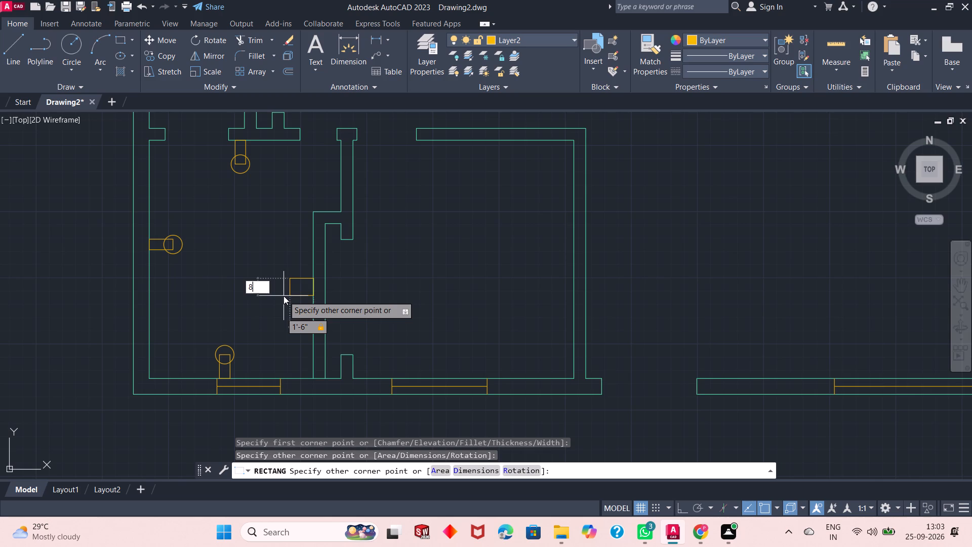
pyautogui.hotkey('shift', '"')
pyautogui.press('Return')
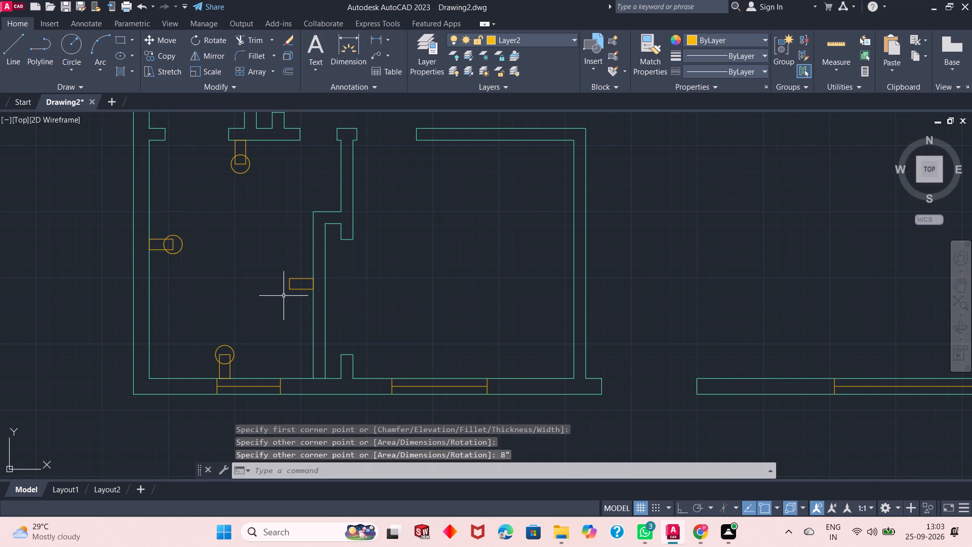
# Draw a circle of 7" radius centred on the midpoint of the right-wall rectangle's left edge.
pyautogui.click(74, 40)
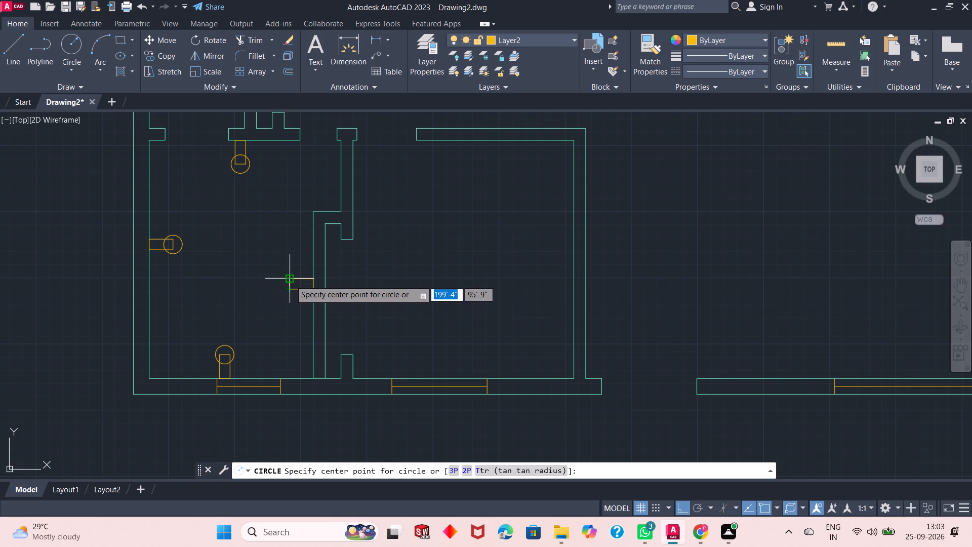
pyautogui.click(290, 284)
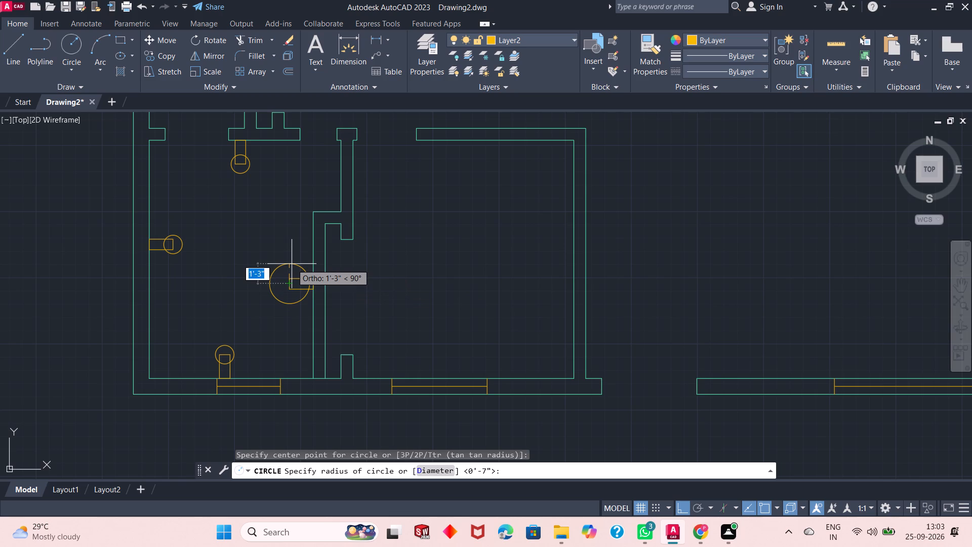
pyautogui.write('7"')
pyautogui.press('Return')
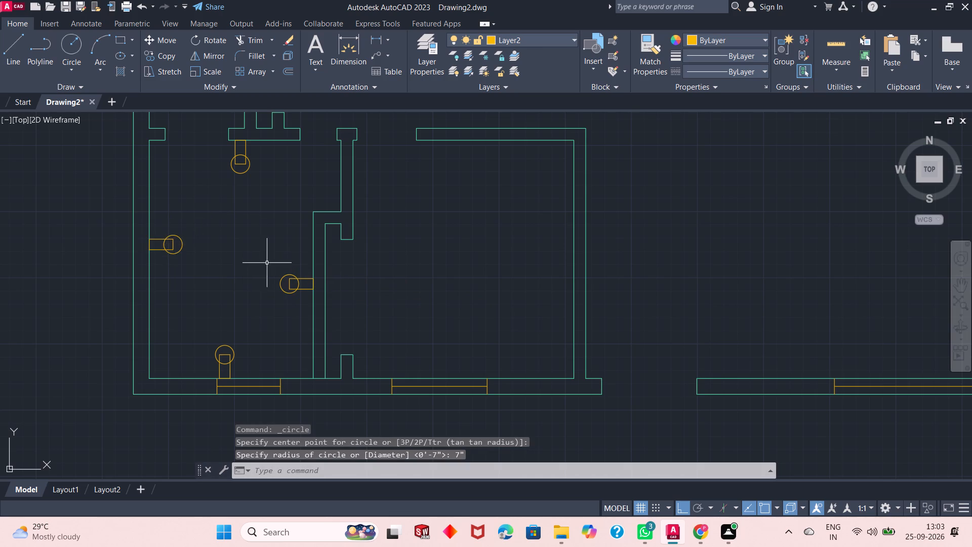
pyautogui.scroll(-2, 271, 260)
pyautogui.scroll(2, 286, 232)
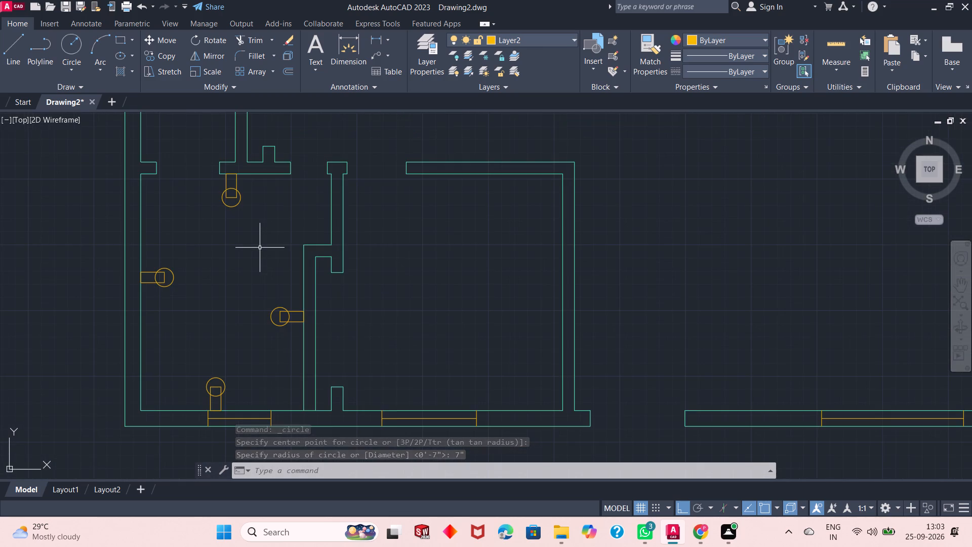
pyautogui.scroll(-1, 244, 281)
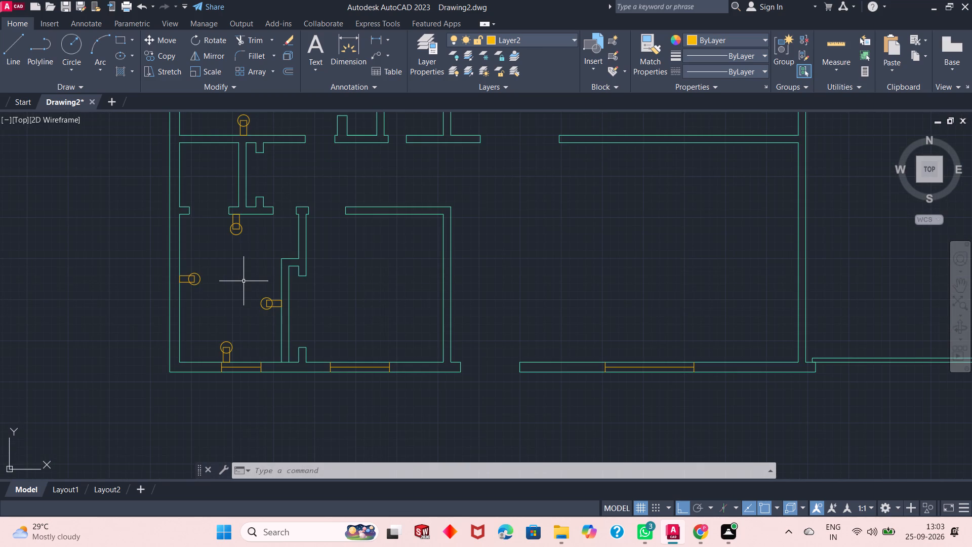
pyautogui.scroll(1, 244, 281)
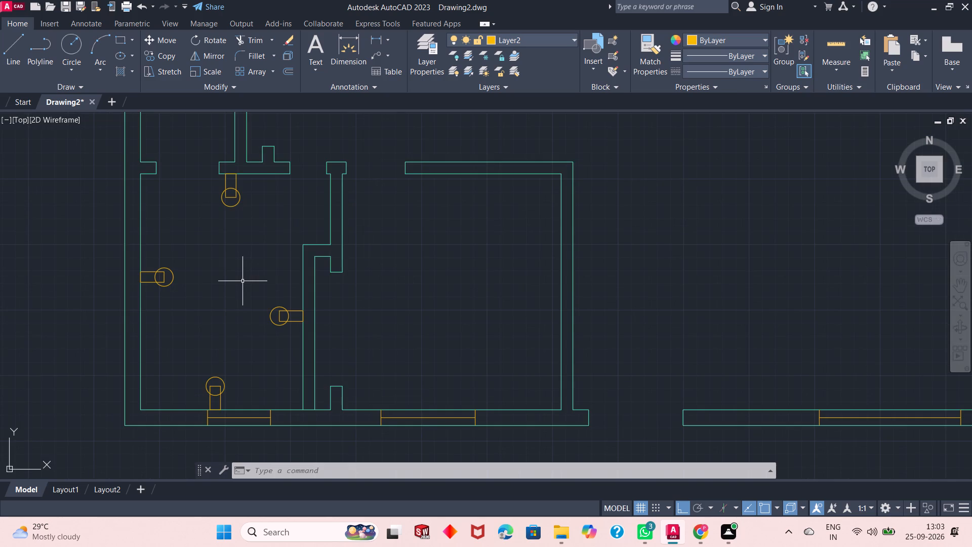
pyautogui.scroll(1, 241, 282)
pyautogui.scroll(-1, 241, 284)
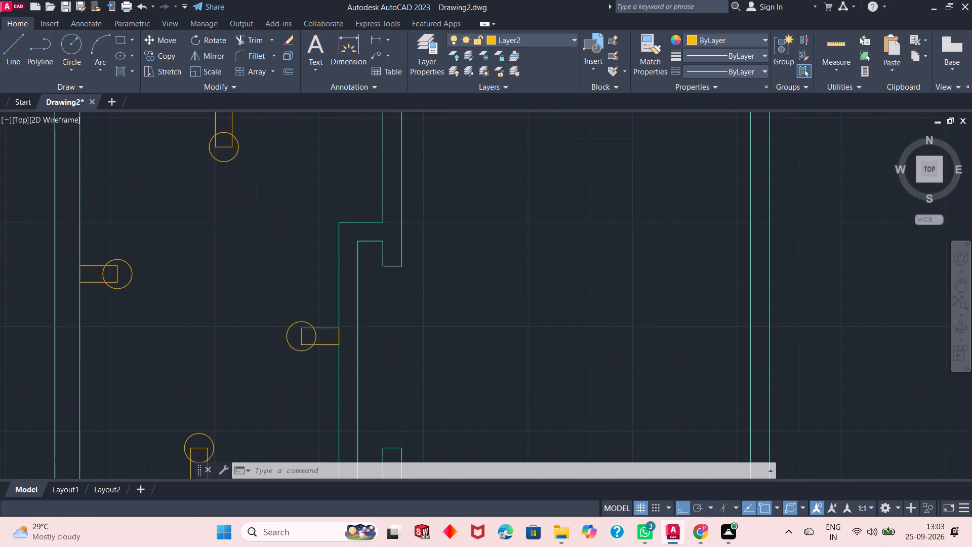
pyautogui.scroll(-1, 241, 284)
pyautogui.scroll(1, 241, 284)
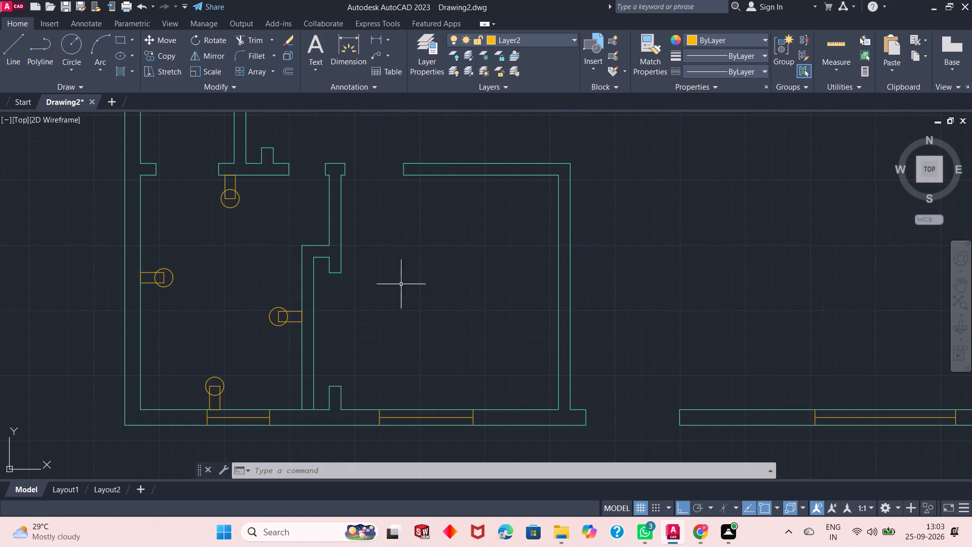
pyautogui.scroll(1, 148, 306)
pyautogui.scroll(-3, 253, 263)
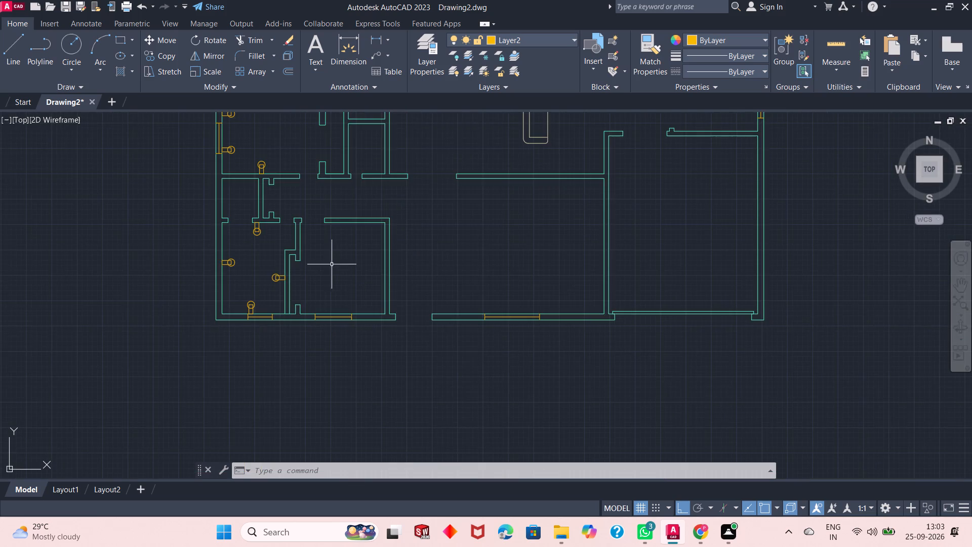
# Draw a rectangle 8" wide and 1'6" high up from the adjoining room's lower wall, just right of its window.
pyautogui.scroll(1, 377, 264)
pyautogui.scroll(1, 289, 264)
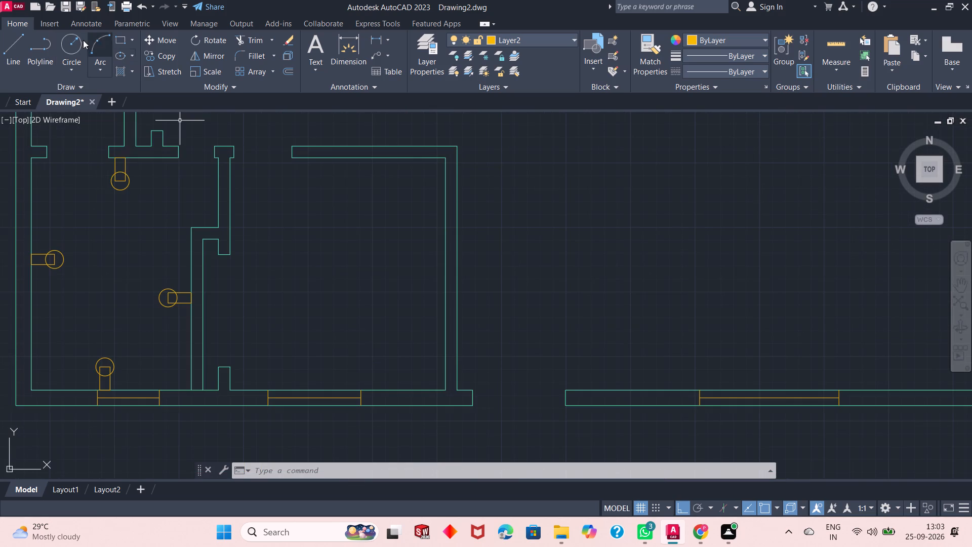
pyautogui.click(124, 40)
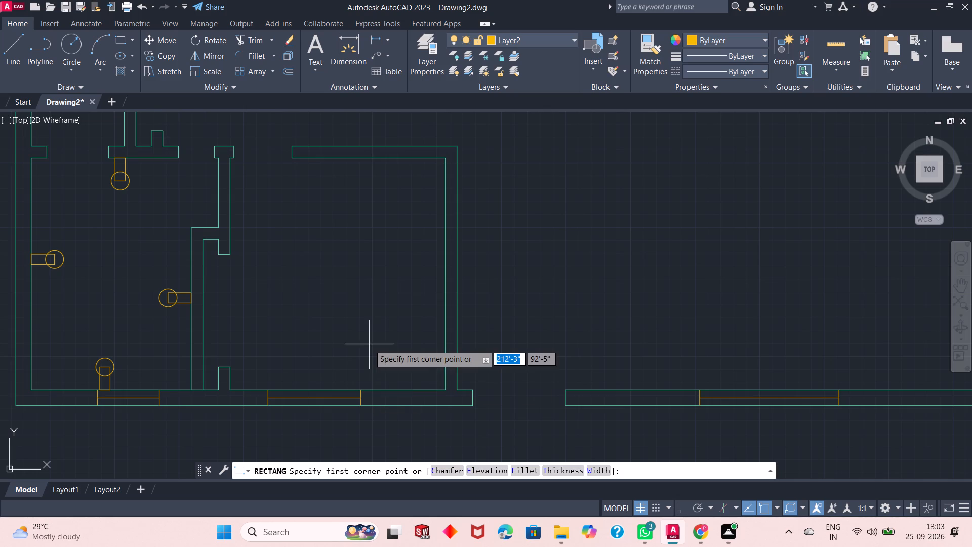
pyautogui.click(369, 391)
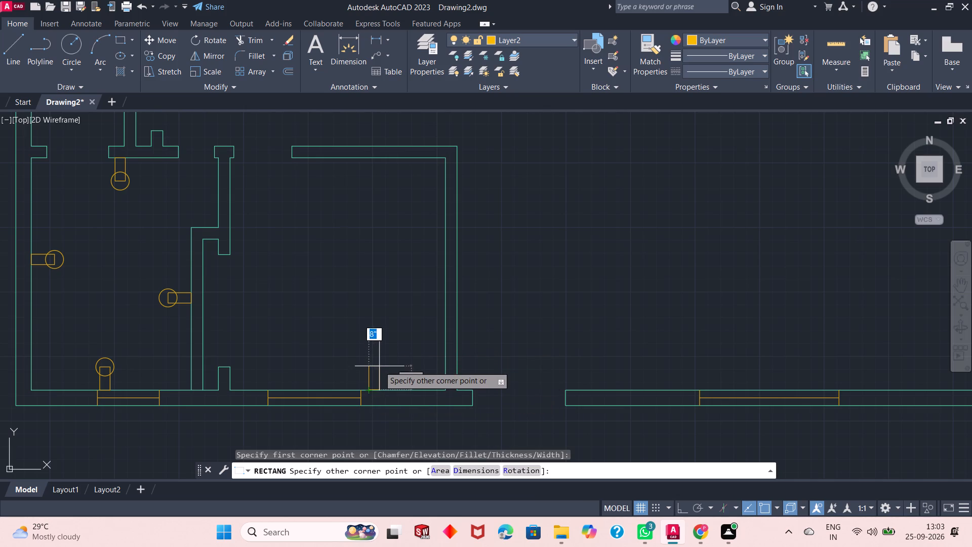
pyautogui.write('8"1\'')
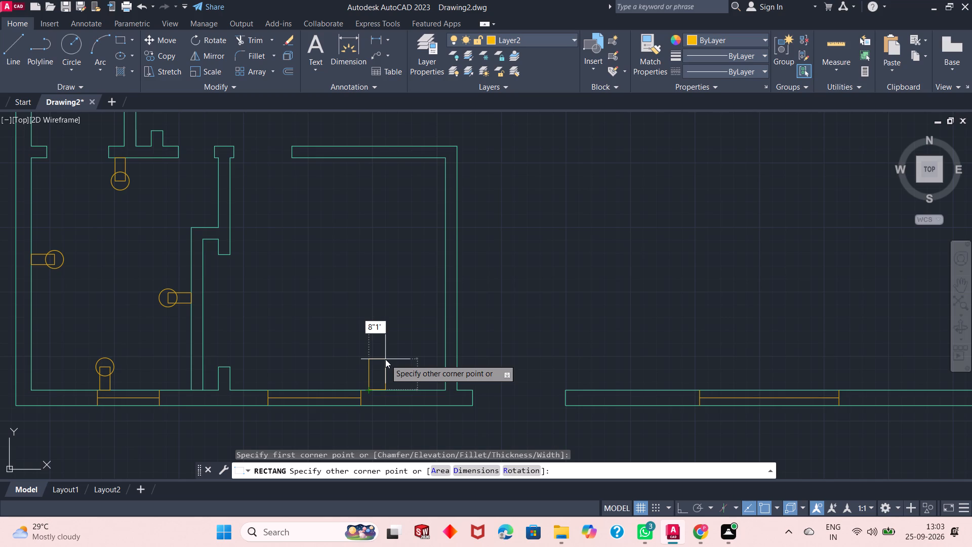
pyautogui.press('BackSpace')
pyautogui.press('BackSpace')
pyautogui.press('Tab')
pyautogui.write('1\'6"')
pyautogui.press('Return')
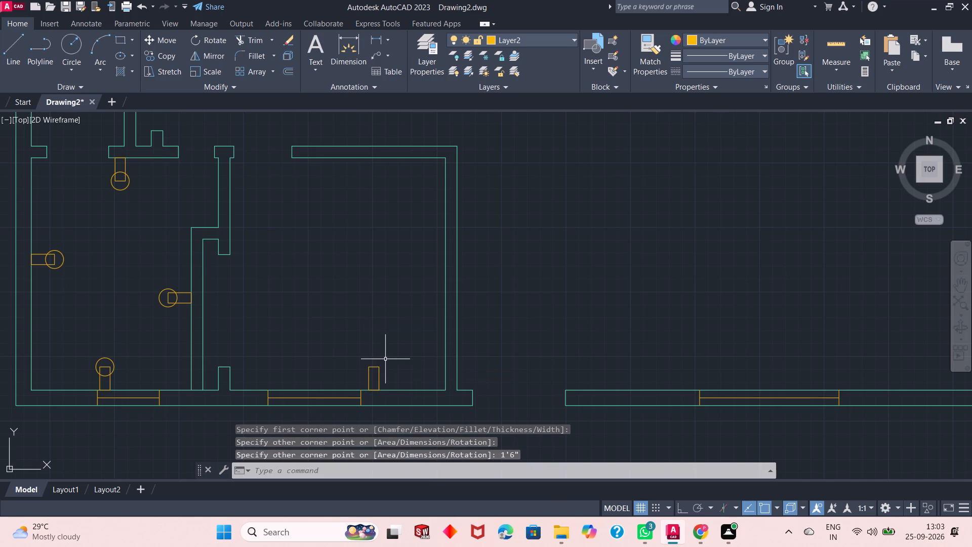
# Draw a circle of 7" radius centred on the midpoint of that lower-wall rectangle's top edge.
pyautogui.click(65, 40)
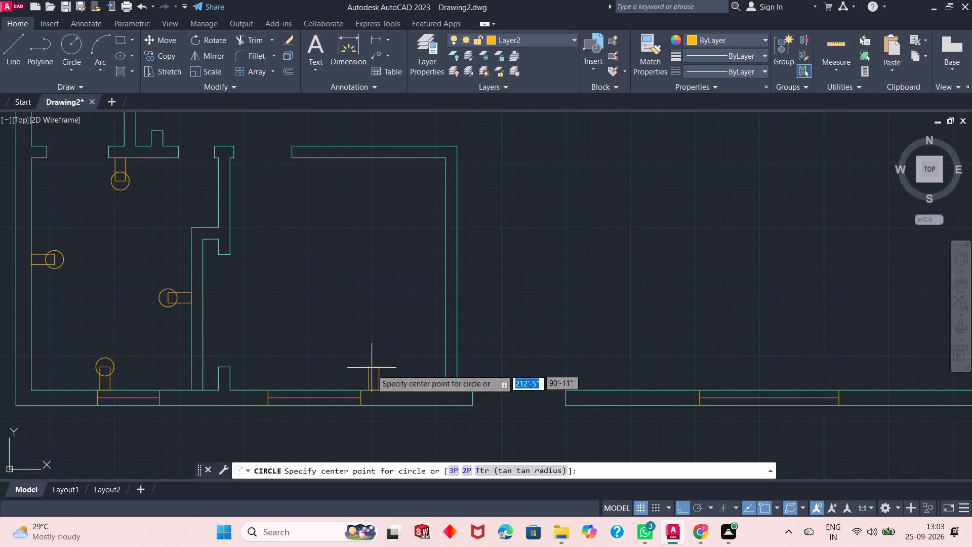
pyautogui.click(374, 369)
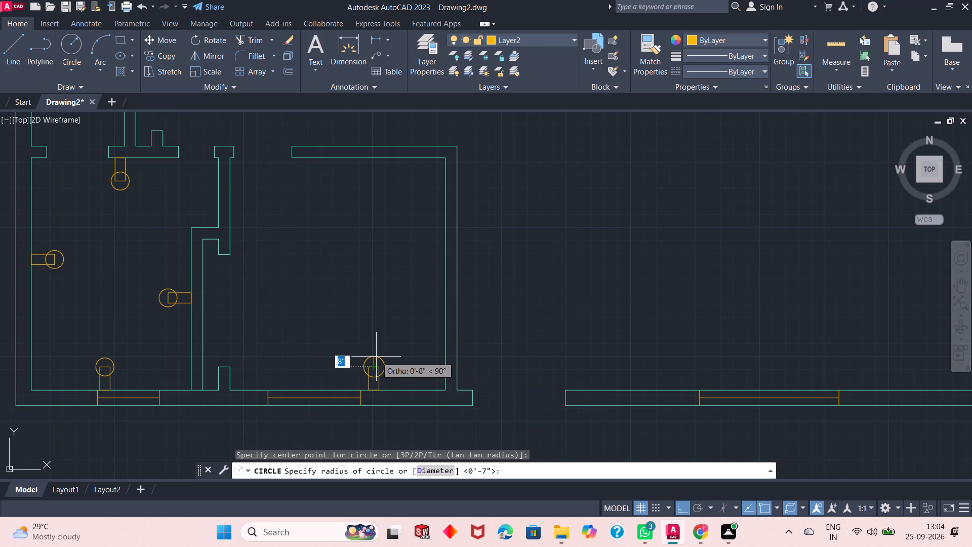
pyautogui.write('7"')
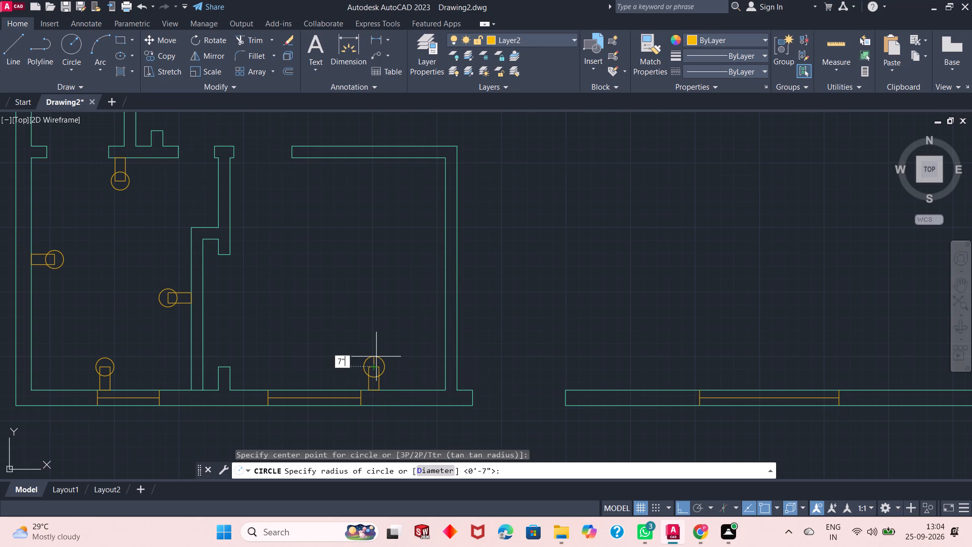
pyautogui.press('Return')
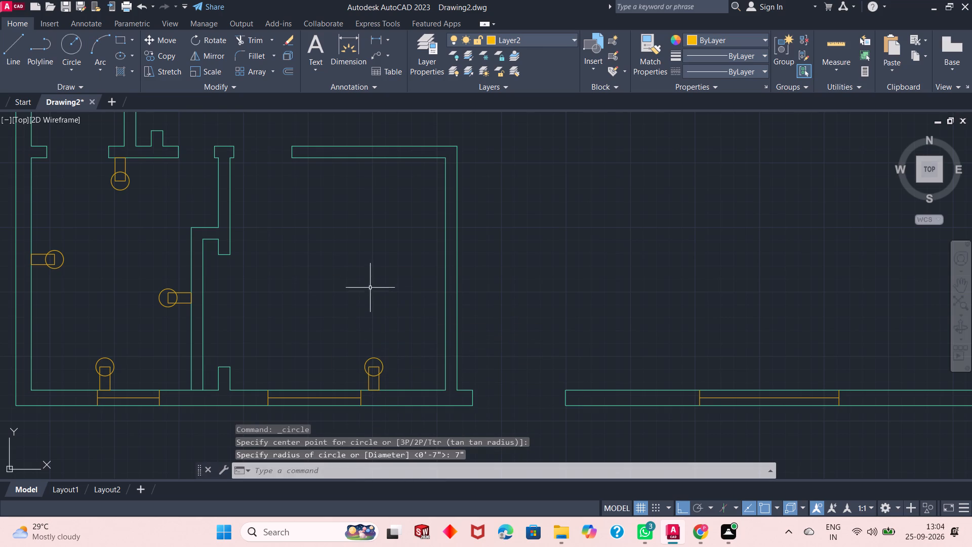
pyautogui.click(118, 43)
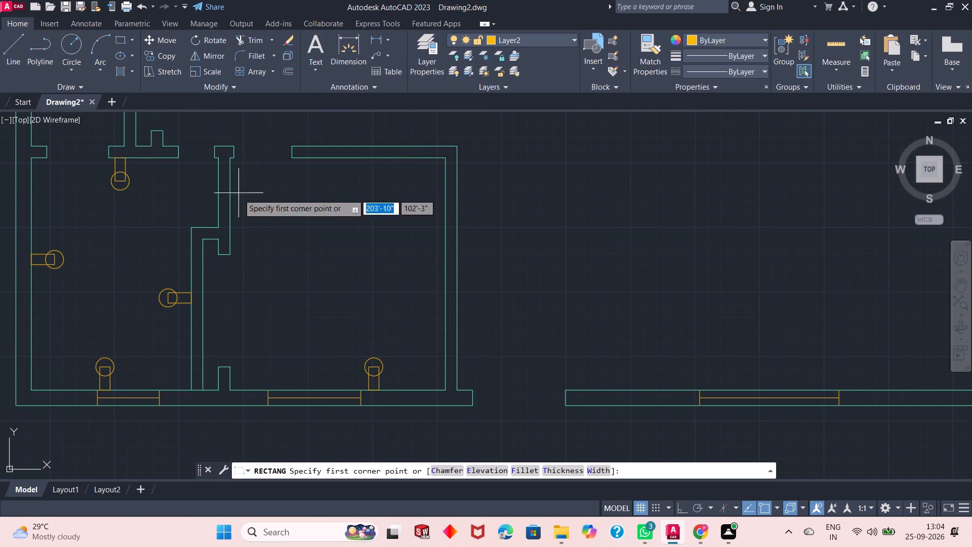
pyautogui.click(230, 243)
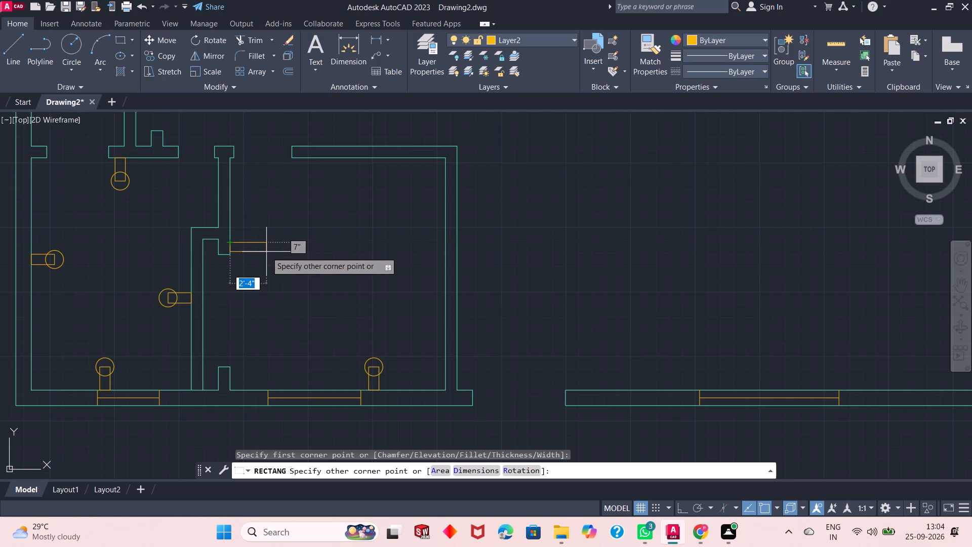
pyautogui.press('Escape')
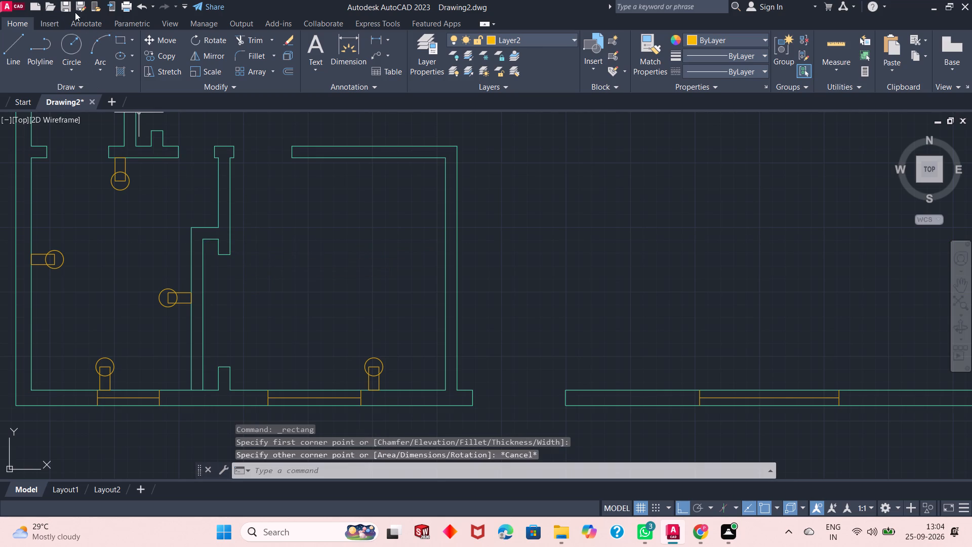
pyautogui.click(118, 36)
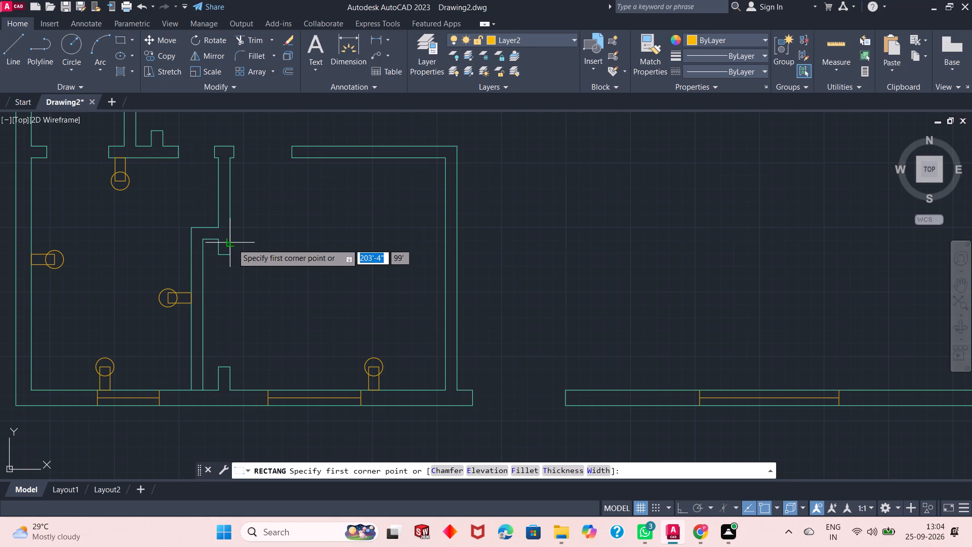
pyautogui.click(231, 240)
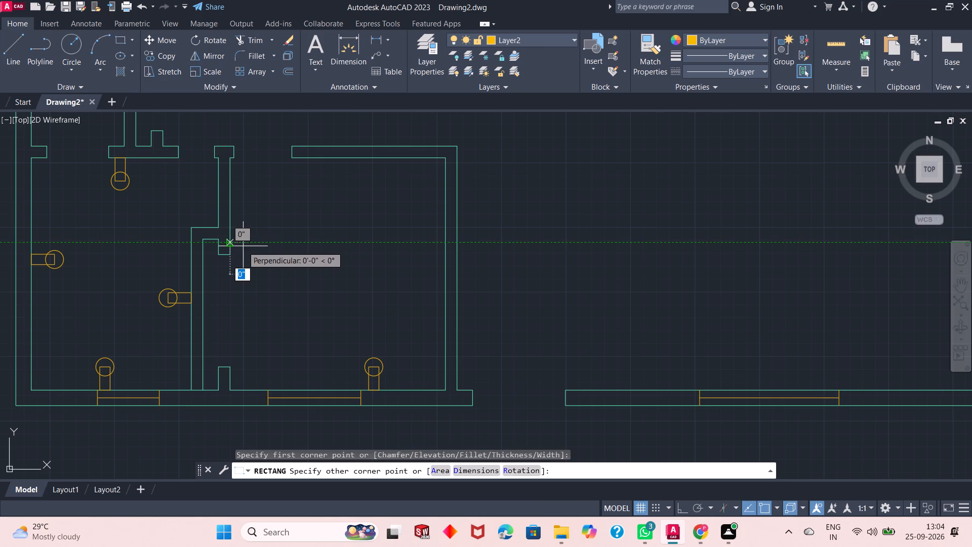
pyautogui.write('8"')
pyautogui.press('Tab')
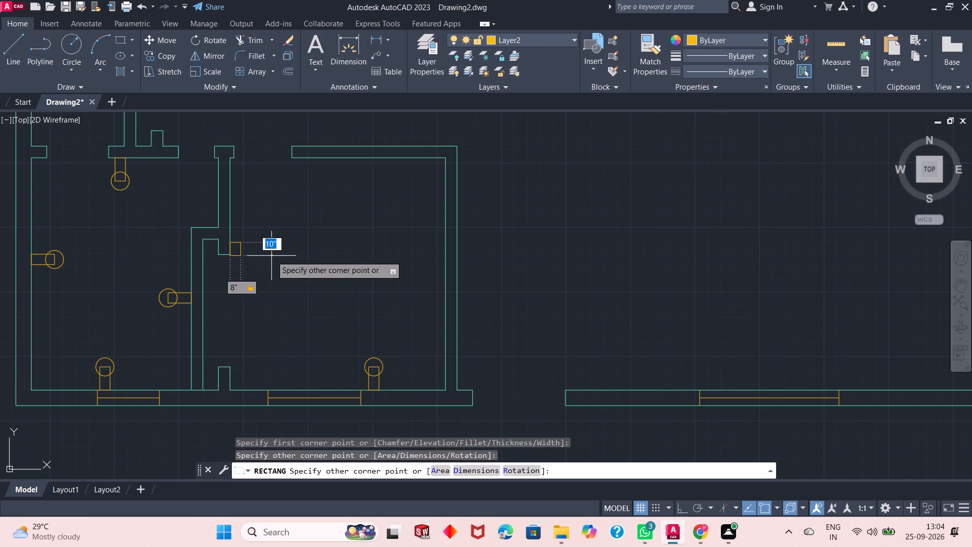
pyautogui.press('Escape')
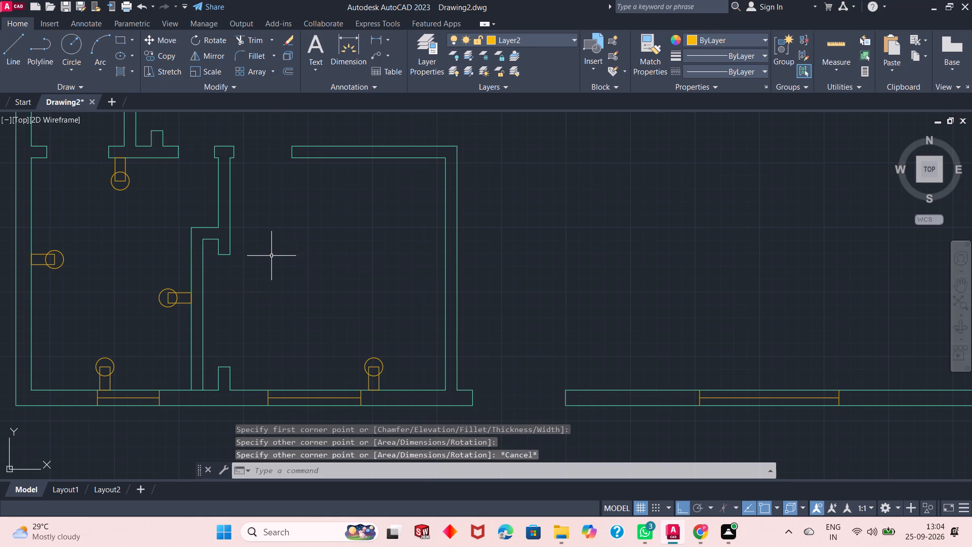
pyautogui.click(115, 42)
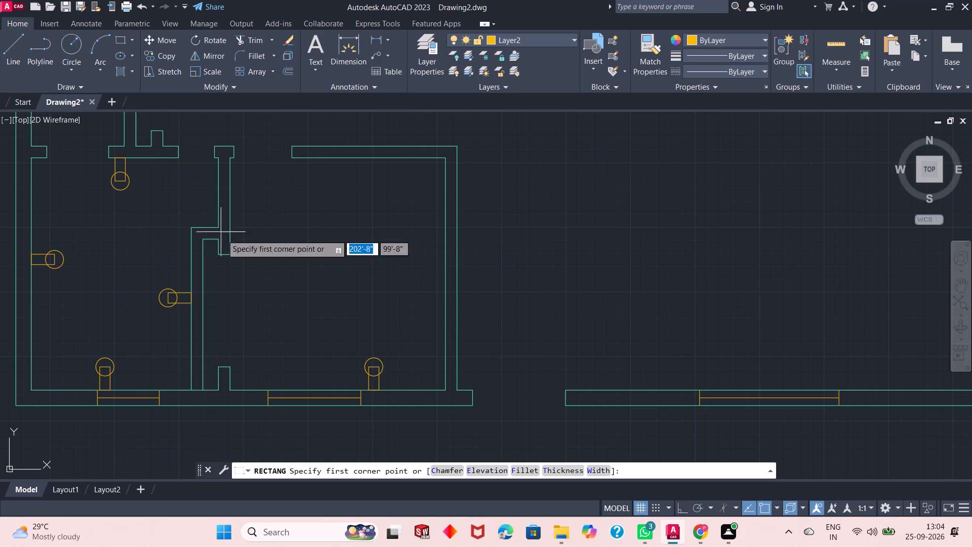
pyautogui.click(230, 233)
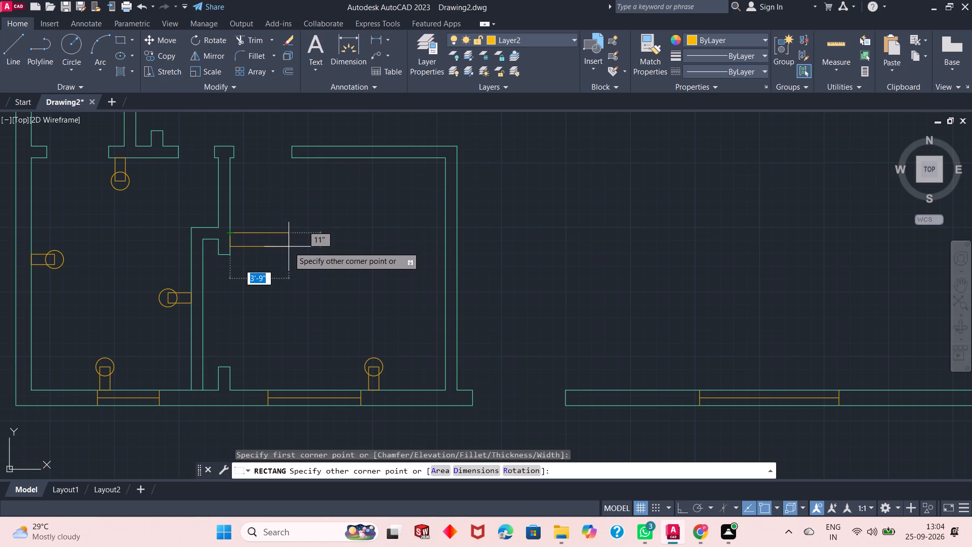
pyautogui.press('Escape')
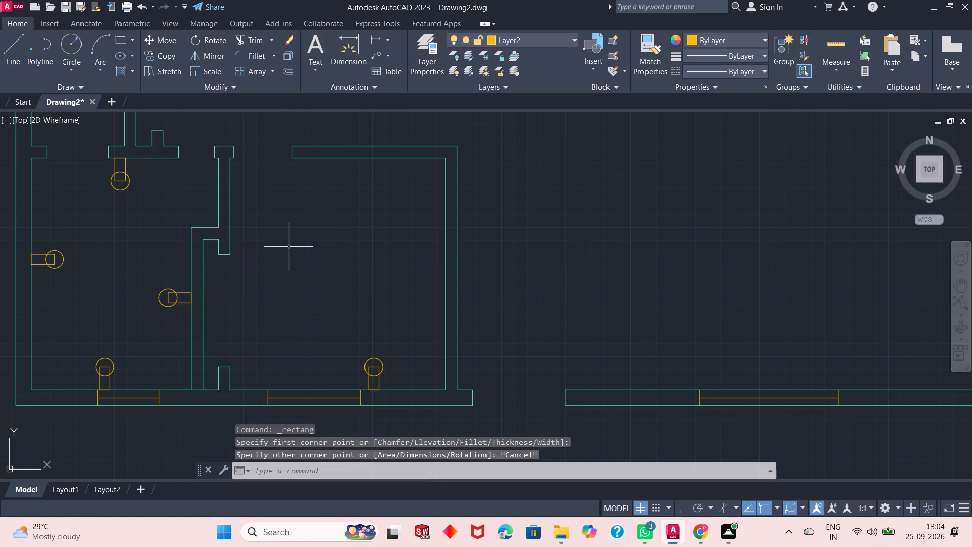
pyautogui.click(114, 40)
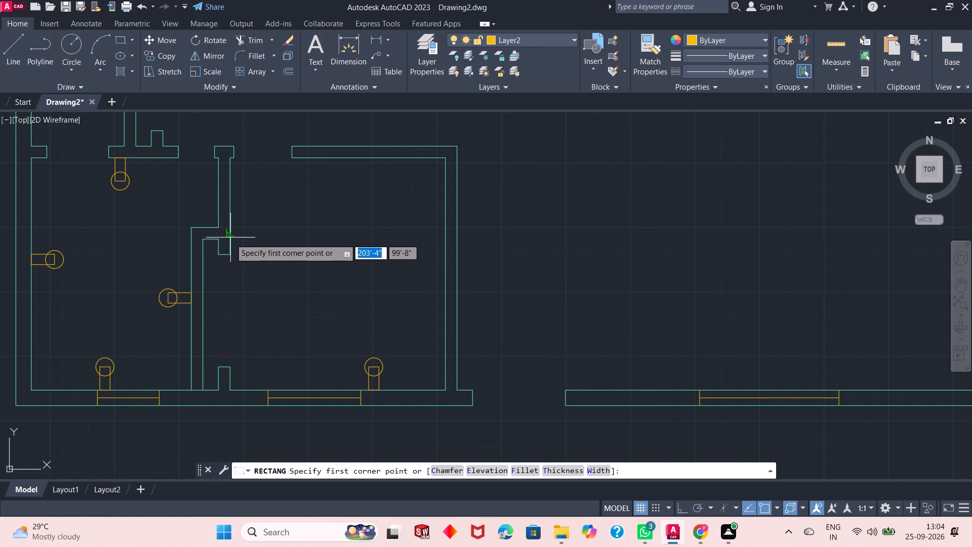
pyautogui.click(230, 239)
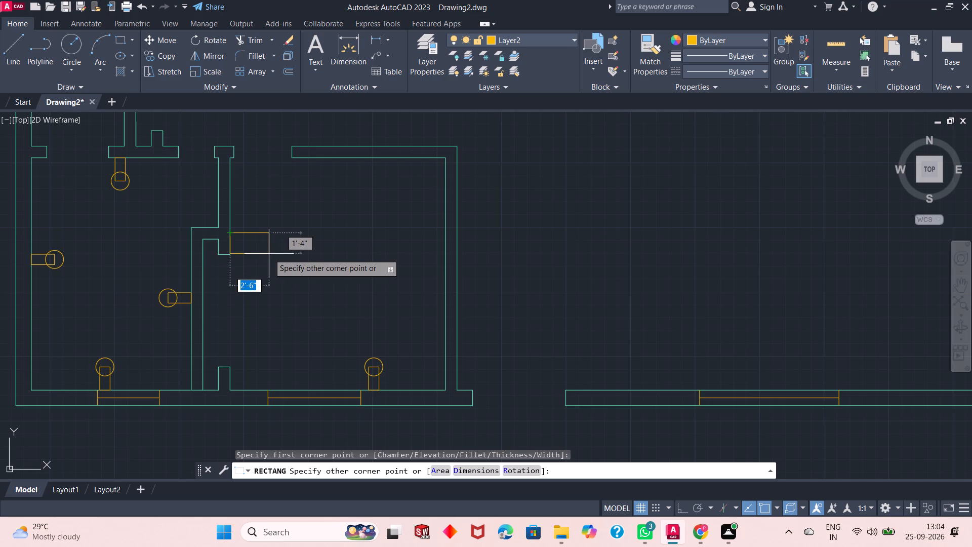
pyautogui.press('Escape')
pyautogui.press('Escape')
# Draw a rectangle 1'6" wide and 8" high extending into the adjoining room from its left wall, just above the wall stub's lower end.
pyautogui.click(125, 37)
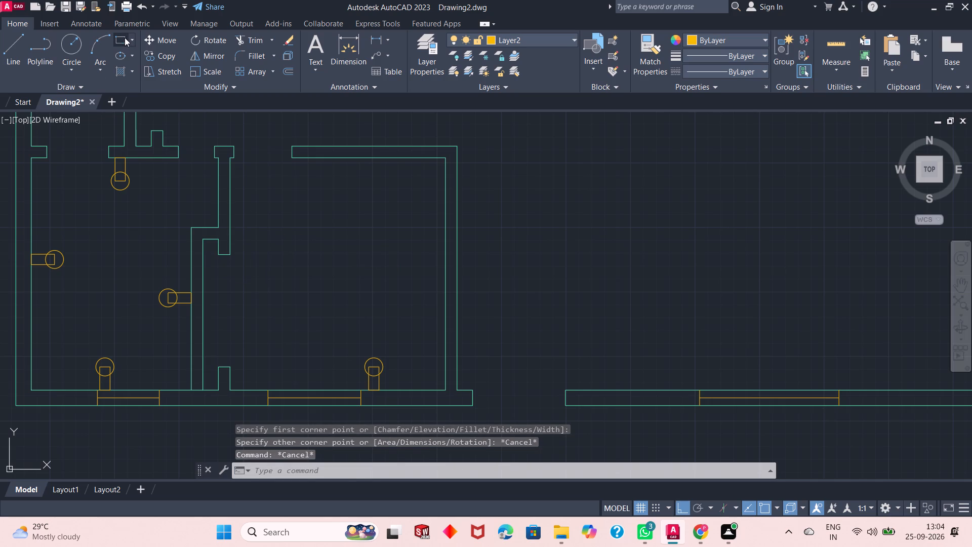
pyautogui.scroll(2, 232, 234)
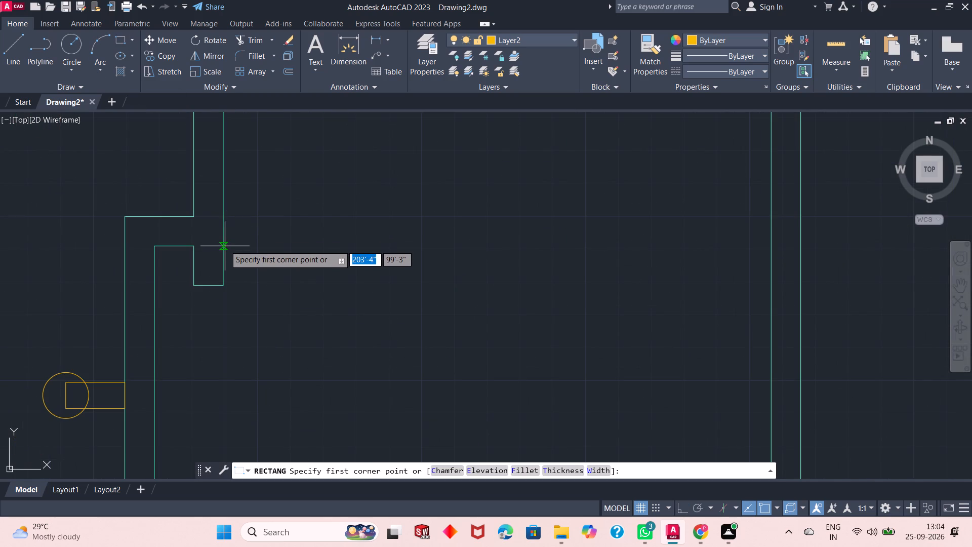
pyautogui.click(223, 241)
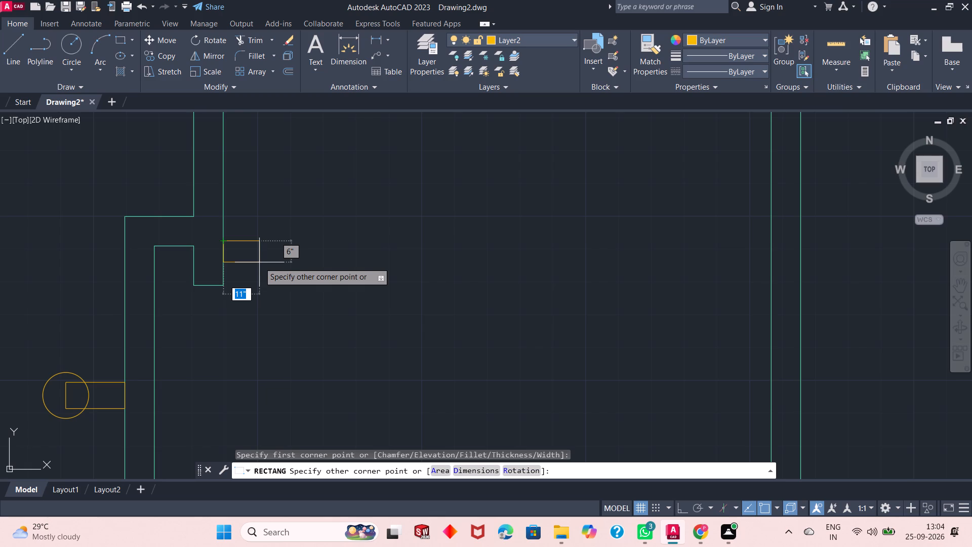
pyautogui.press('8')
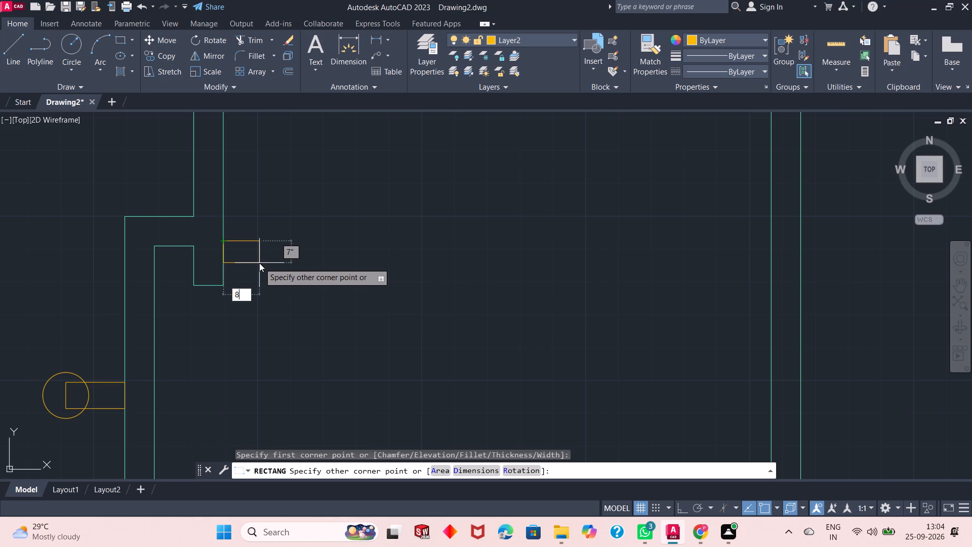
pyautogui.press('BackSpace')
pyautogui.write('1\'6"')
pyautogui.press('Tab')
pyautogui.write('8"')
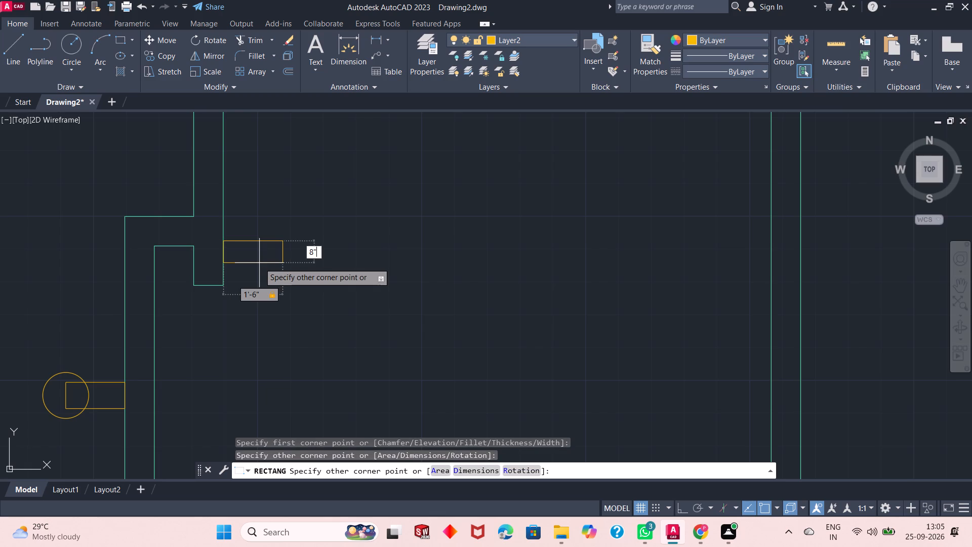
pyautogui.press('Return')
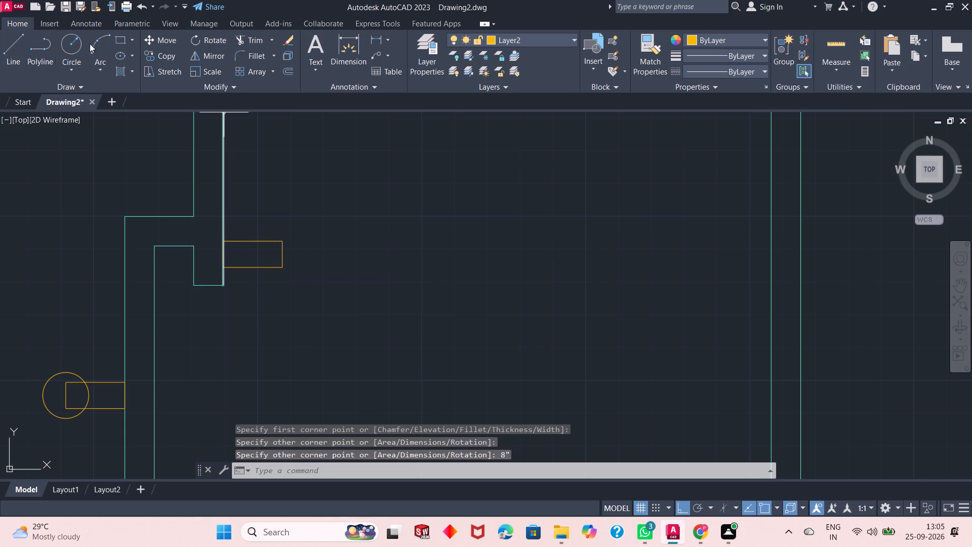
# Draw a circle of 7" radius centred on the midpoint of the right edge of the rectangle by the wall stub.
pyautogui.click(58, 48)
pyautogui.click(281, 258)
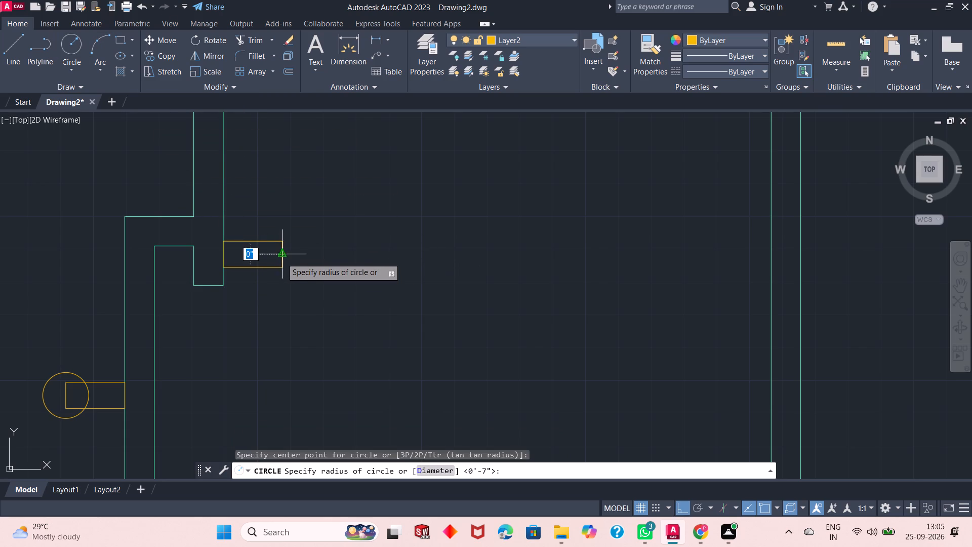
pyautogui.write('7"')
pyautogui.press('Return')
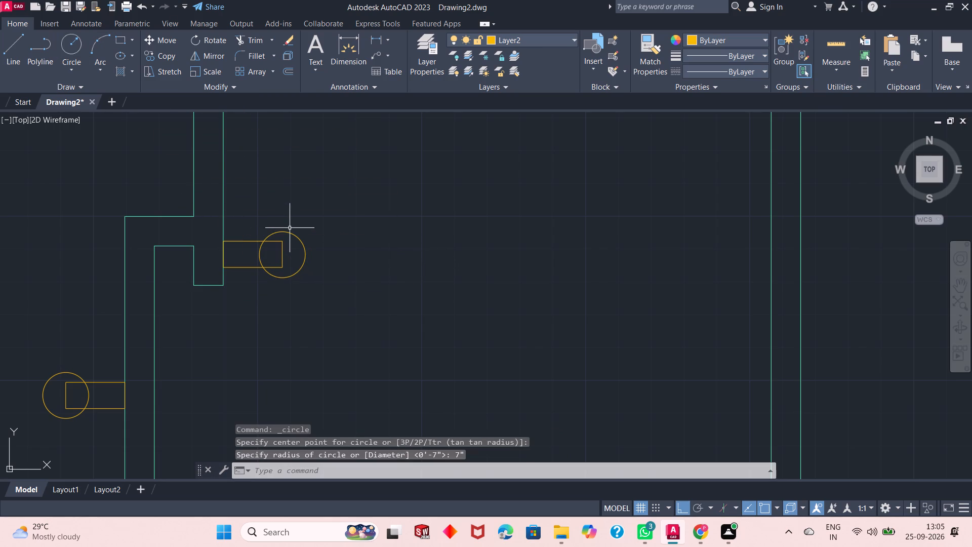
# Draw a rectangle 8" wide and 1'6" high extending down from the adjoining room's upper wall, a little right of the door opening.
pyautogui.scroll(1, 314, 280)
pyautogui.scroll(-2, 303, 270)
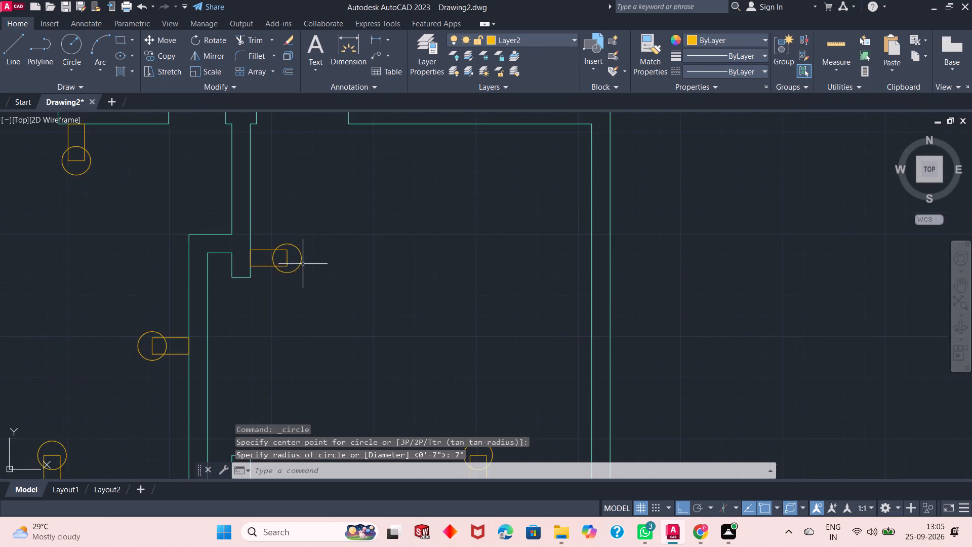
pyautogui.scroll(-2, 300, 255)
pyautogui.scroll(1, 303, 255)
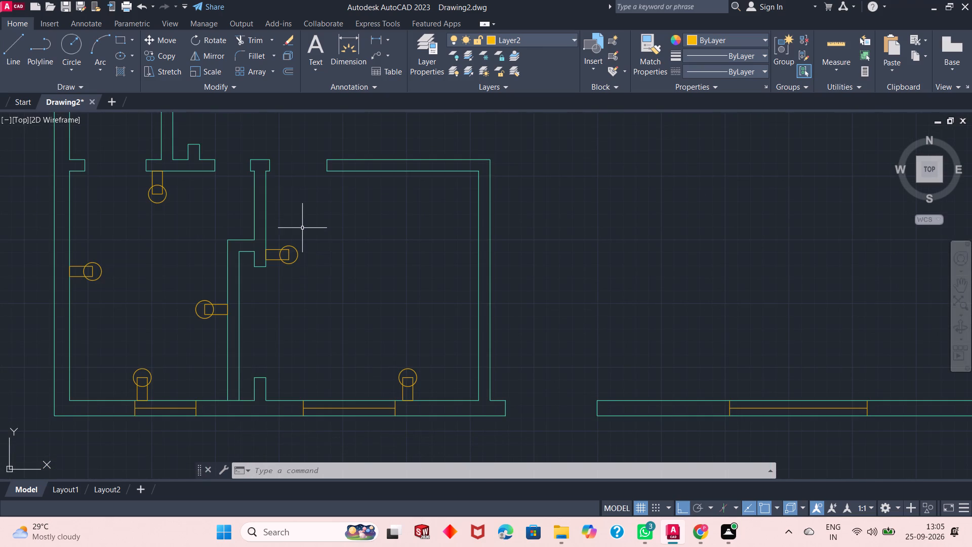
pyautogui.click(119, 40)
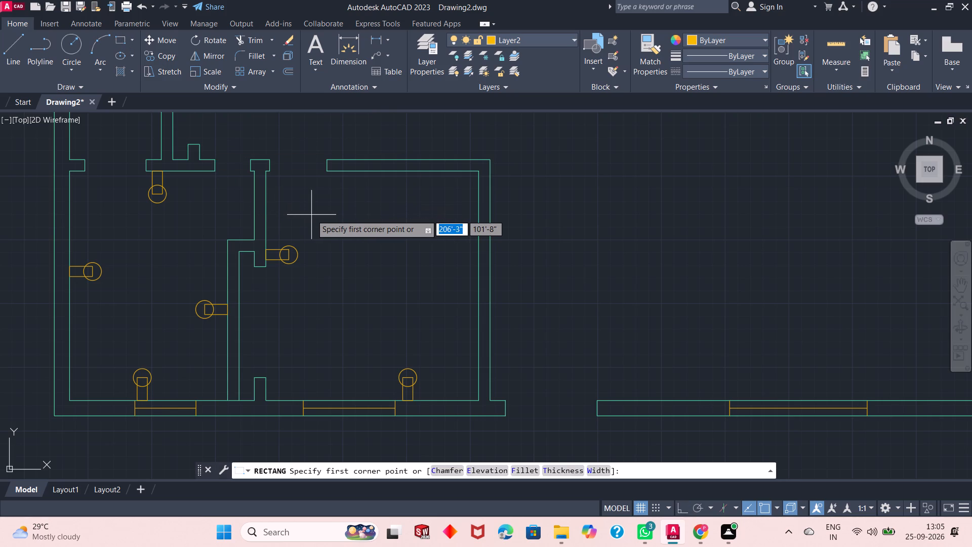
pyautogui.click(374, 171)
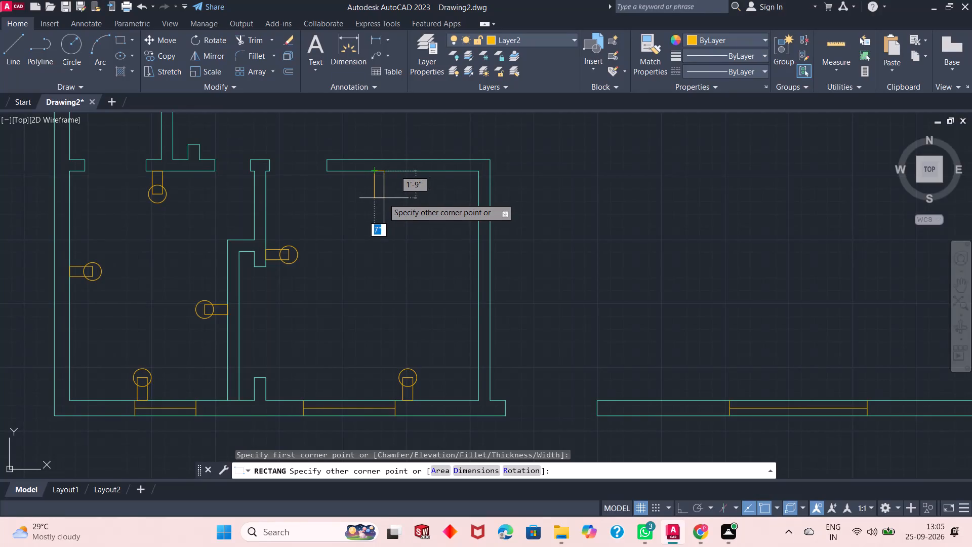
pyautogui.press('8')
pyautogui.hotkey('shift', '"')
pyautogui.press('Tab')
pyautogui.press('1')
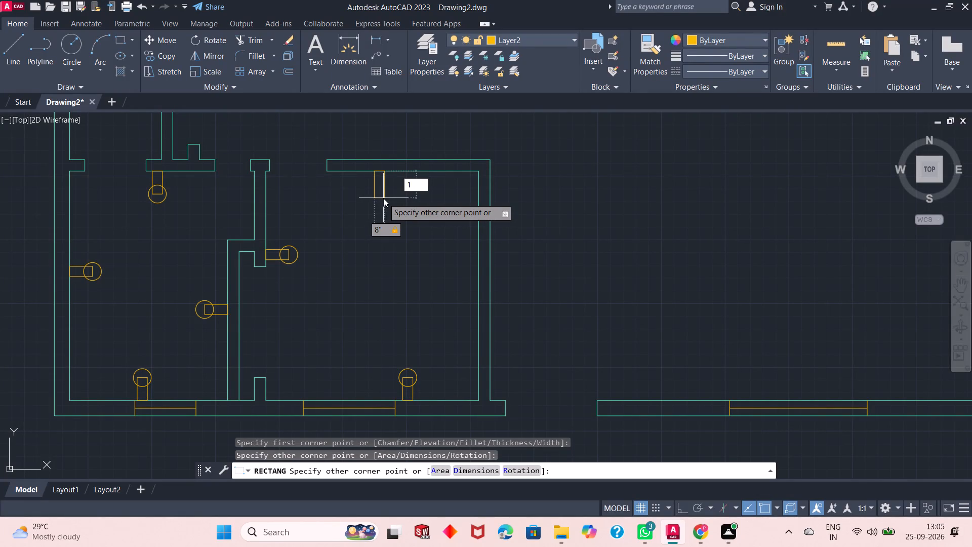
pyautogui.write('\'6"')
pyautogui.press('Return')
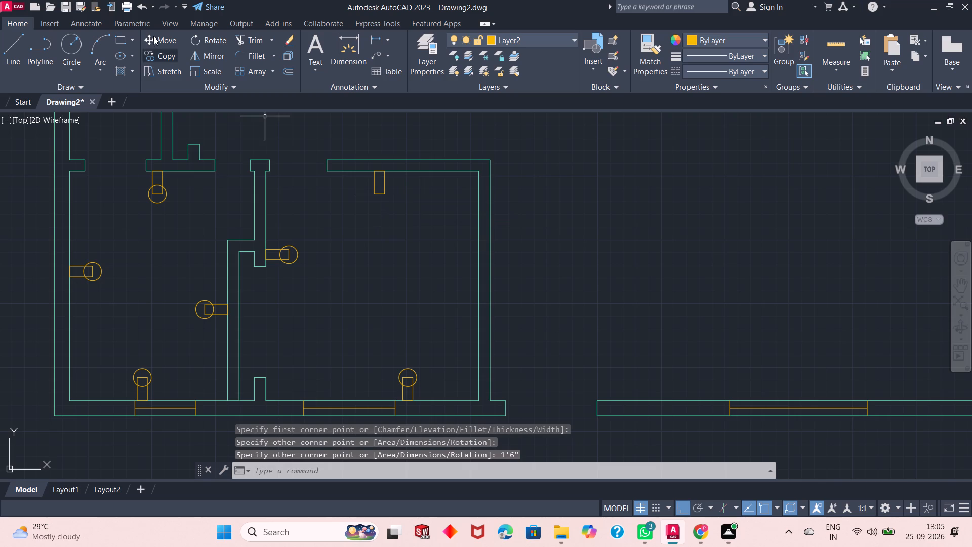
# Draw a circle of 7" radius centred on the midpoint of that upper-wall rectangle's bottom edge.
pyautogui.click(72, 49)
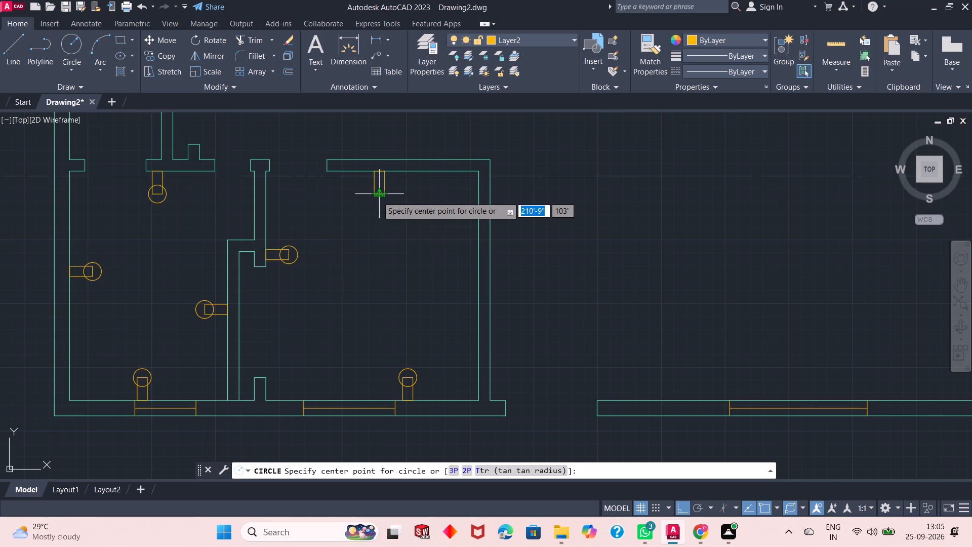
pyautogui.click(377, 197)
pyautogui.press('7')
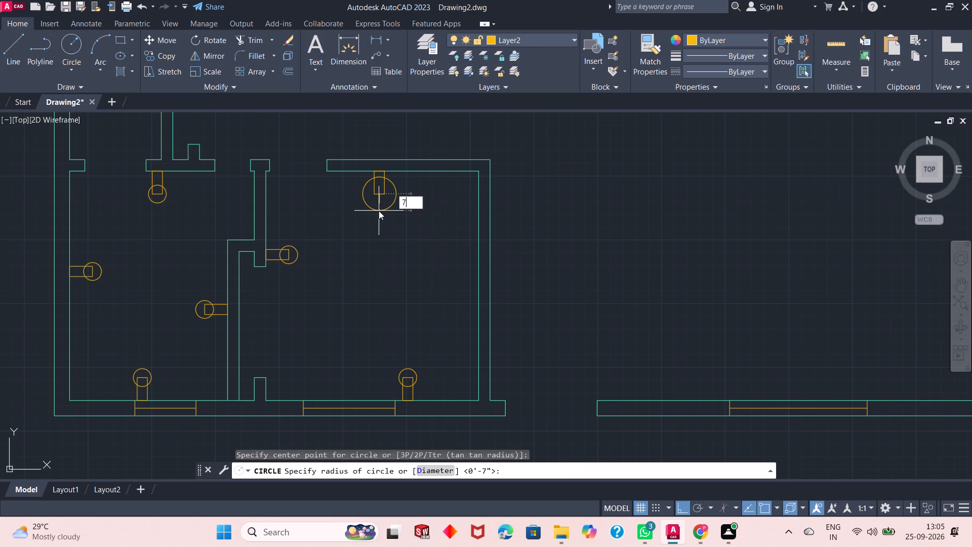
pyautogui.hotkey('shift', '"')
pyautogui.press('Return')
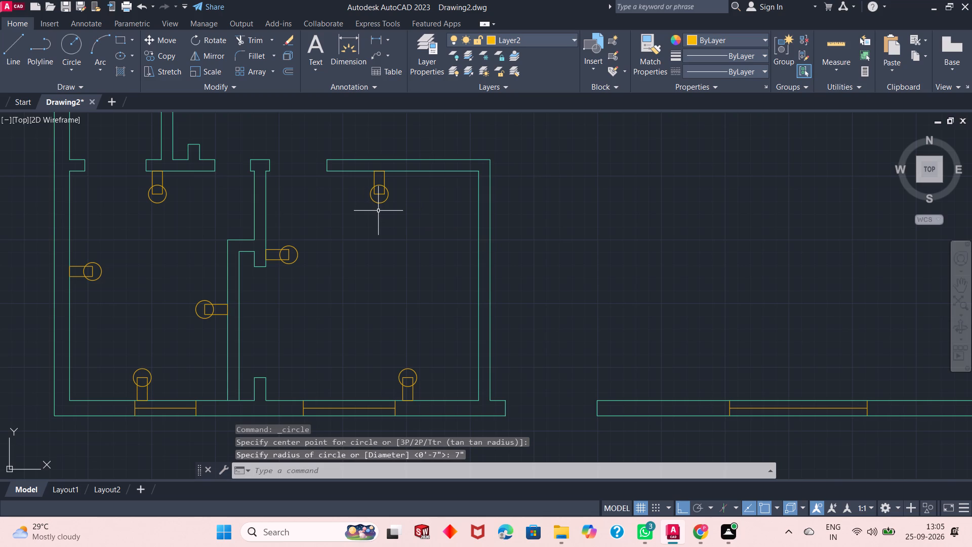
# Draw a rectangle 1'6" wide and 8" high extending into the same room from its right wall, just below the wall's midpoint.
pyautogui.click(119, 34)
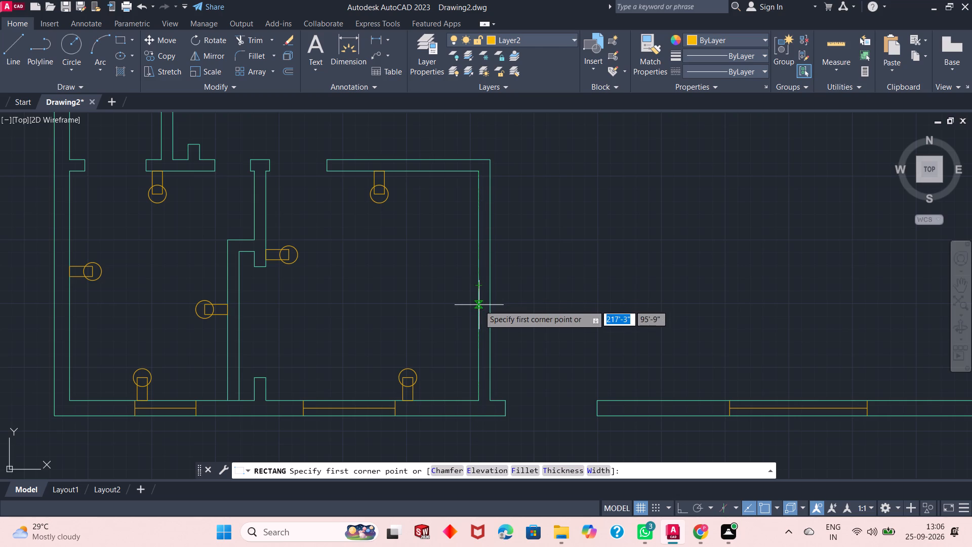
pyautogui.click(479, 305)
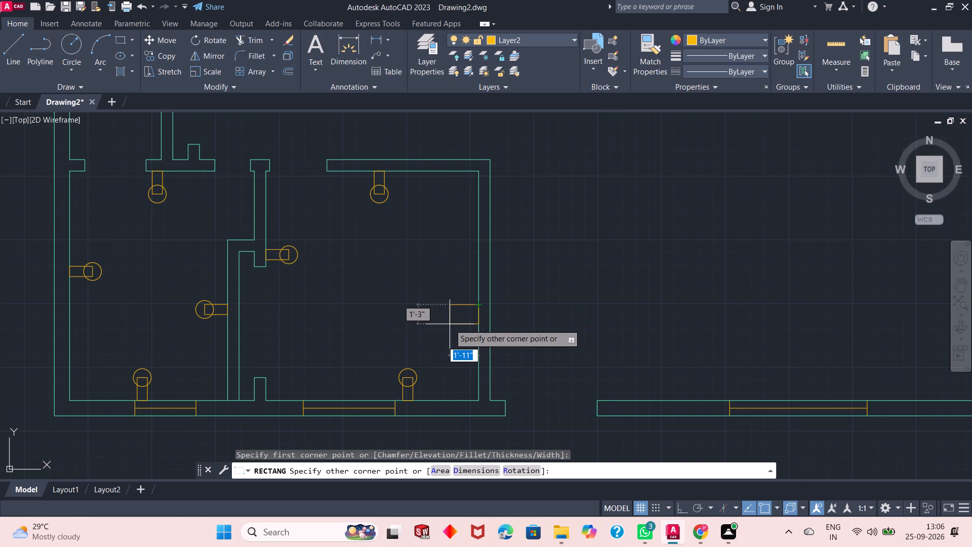
pyautogui.write('1\'6"')
pyautogui.press('Tab')
pyautogui.write('8"')
pyautogui.press('Return')
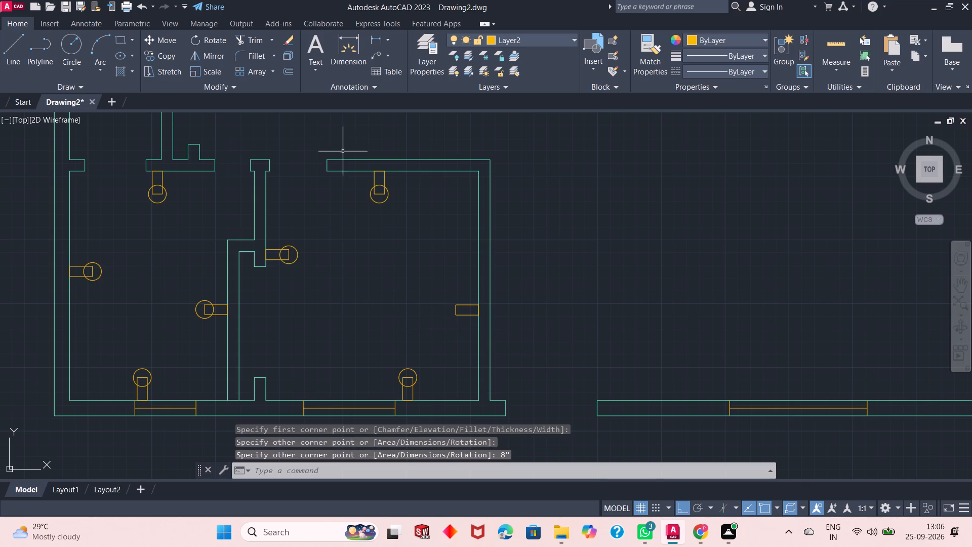
# Draw a circle of 7" radius centred on the midpoint of that right-wall rectangle's left edge.
pyautogui.click(79, 48)
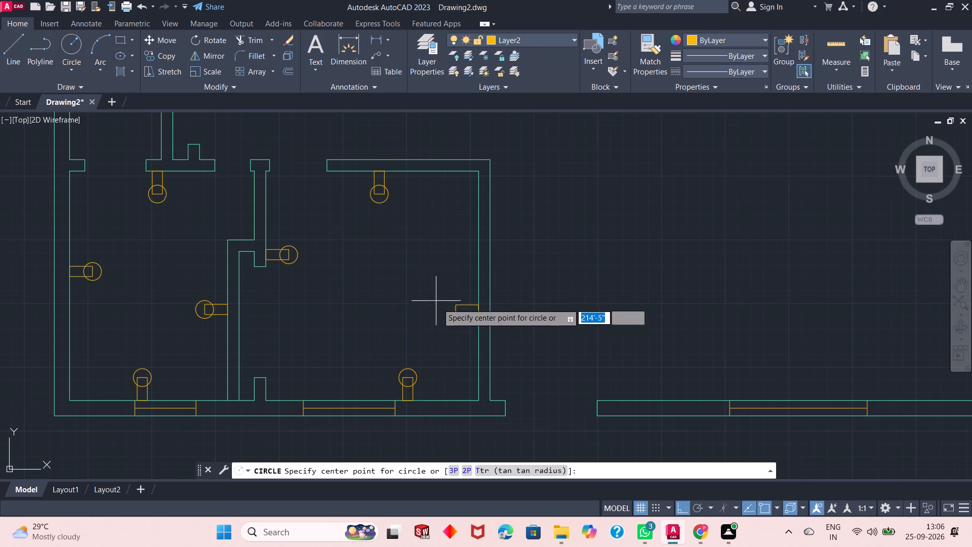
pyautogui.click(453, 311)
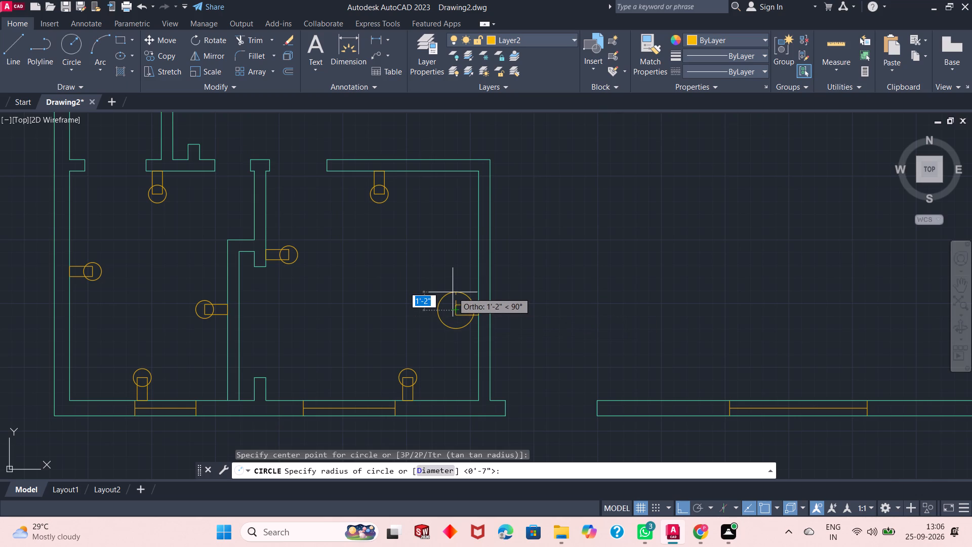
pyautogui.write('7"')
pyautogui.press('Return')
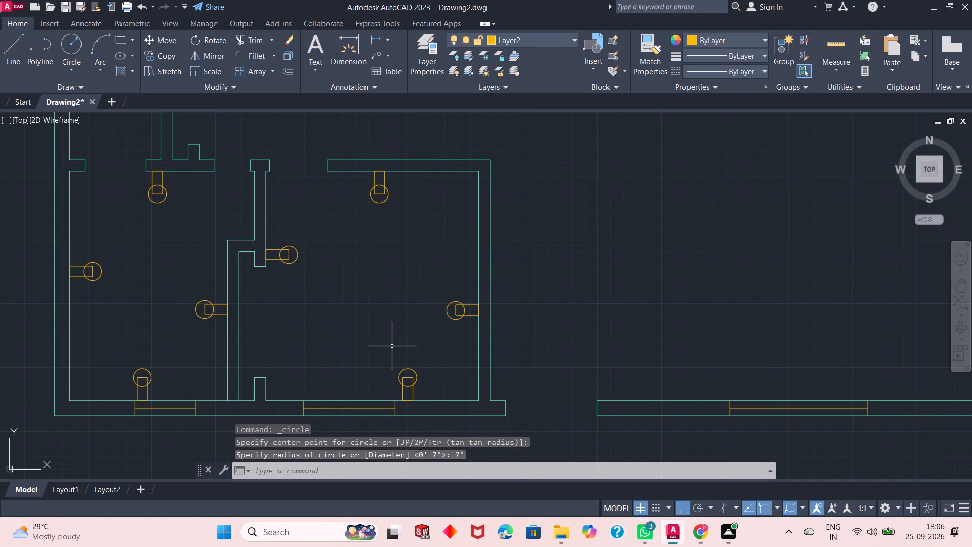
# Review the fixtures placed in the two lower-left rooms against the whole floor plan.
pyautogui.scroll(1, 388, 346)
pyautogui.scroll(-1, 389, 308)
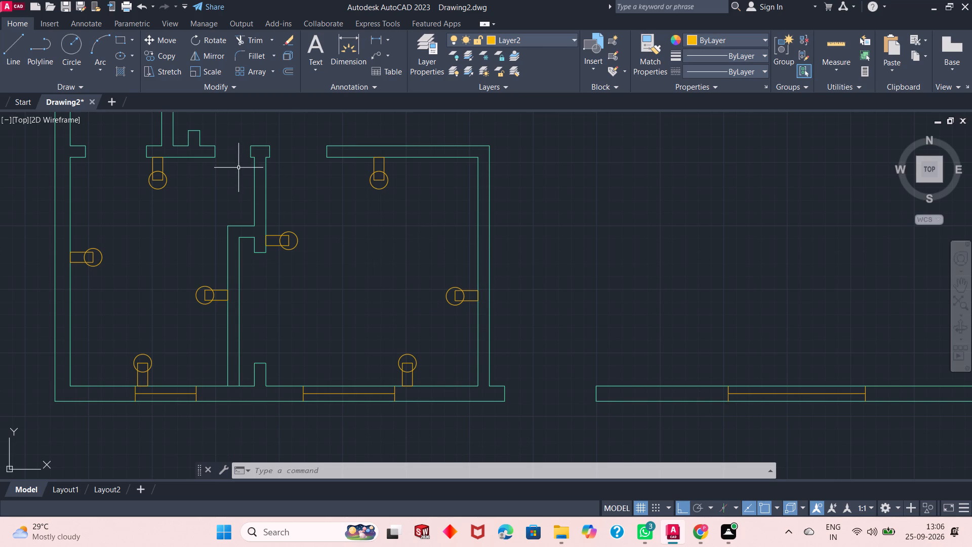
pyautogui.scroll(1, 286, 268)
pyautogui.scroll(-2, 289, 260)
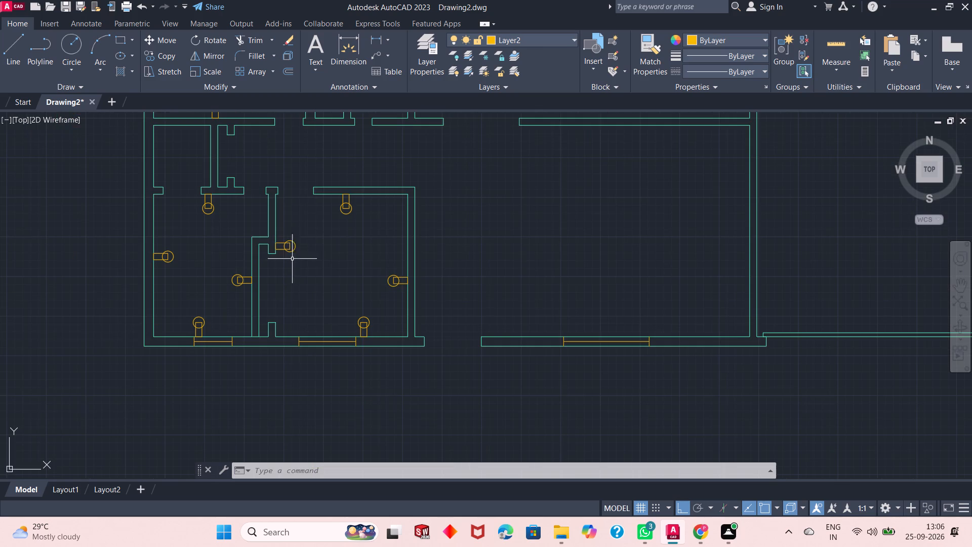
pyautogui.scroll(-2, 434, 195)
pyautogui.scroll(2, 434, 195)
pyautogui.scroll(1, 357, 273)
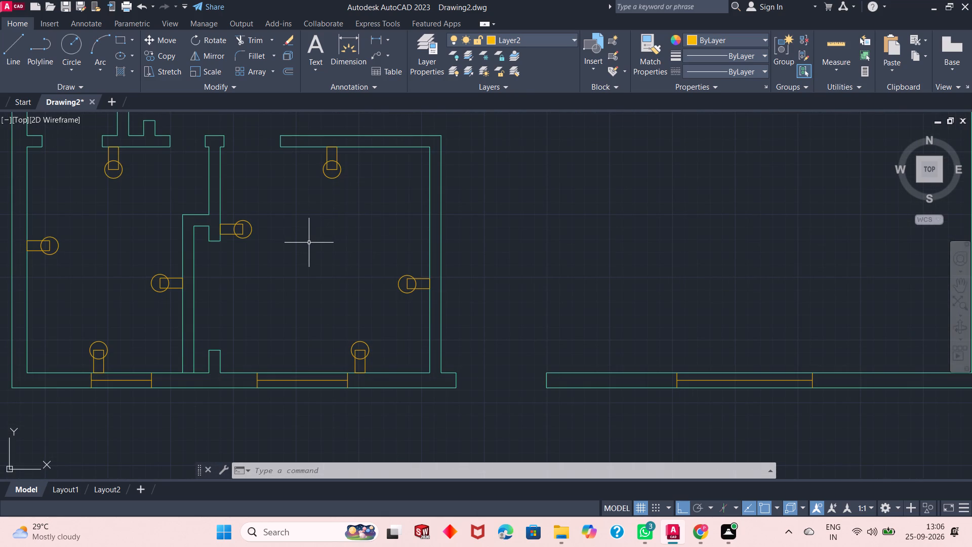
pyautogui.scroll(-1, 309, 243)
pyautogui.scroll(1, 309, 243)
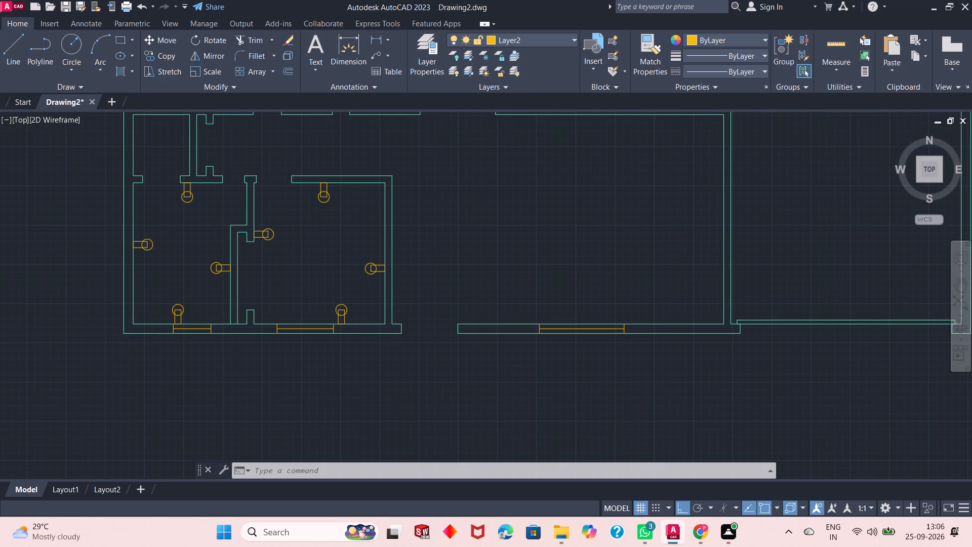
pyautogui.scroll(1, 312, 260)
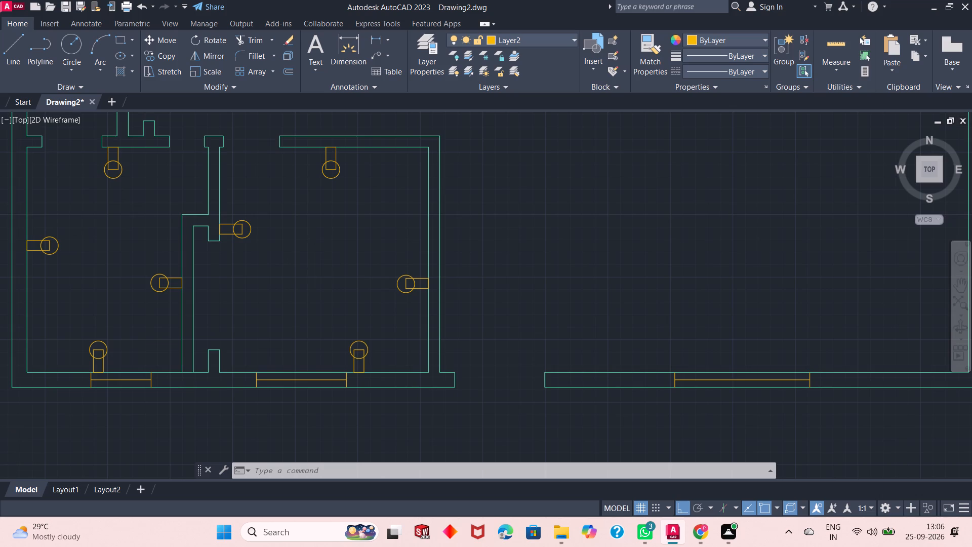
pyautogui.scroll(-4, 312, 260)
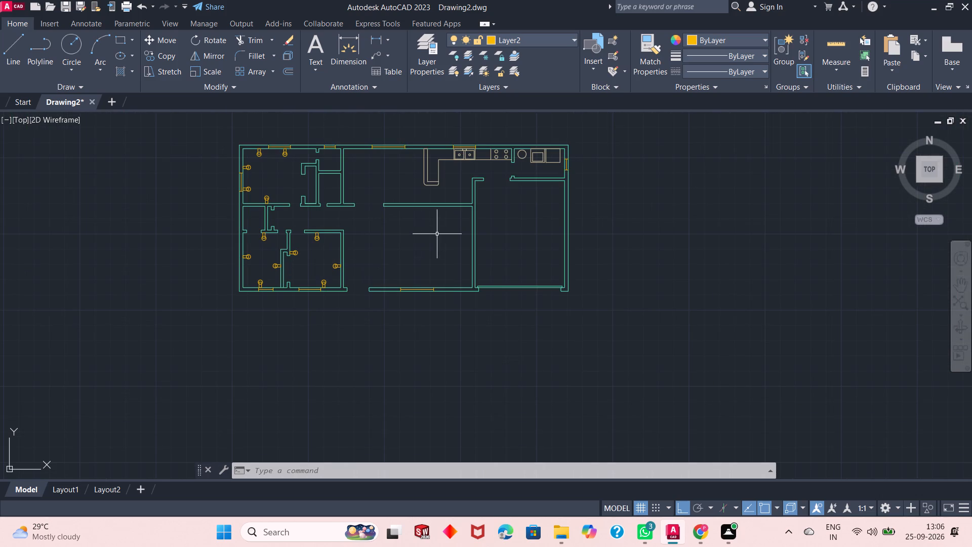
# Draw a rectangle 1'6" wide and 8" high extending into the large central room from its left wall, starting at that wall line's midpoint.
pyautogui.scroll(1, 443, 232)
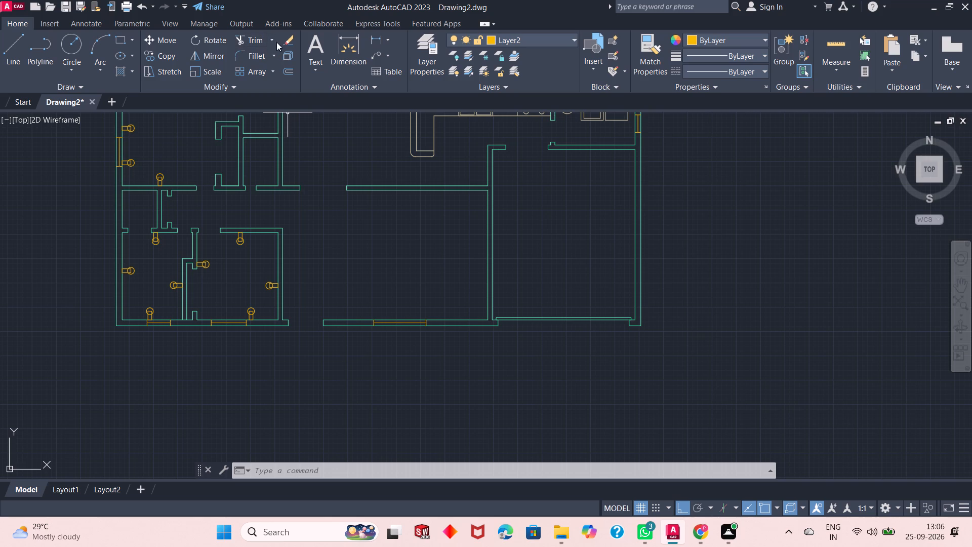
pyautogui.click(116, 39)
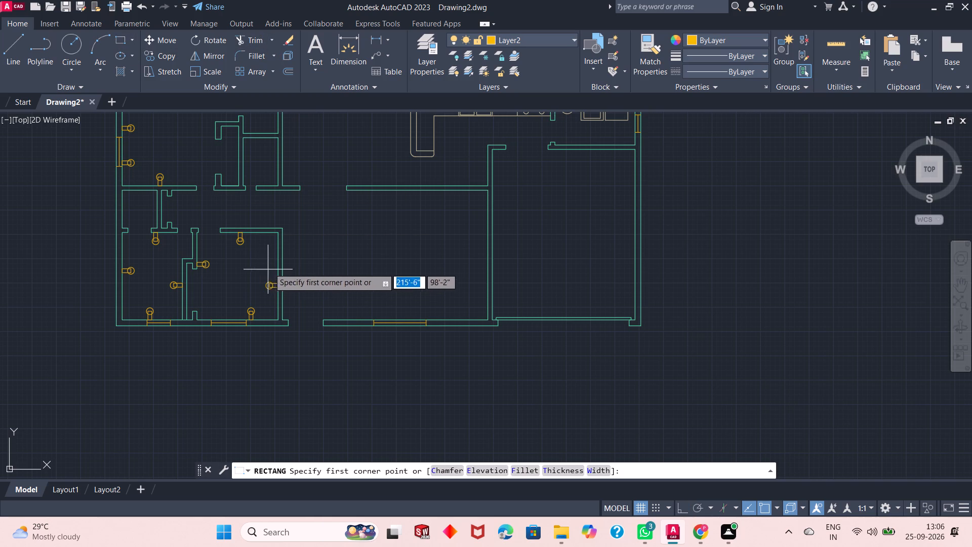
pyautogui.scroll(2, 278, 254)
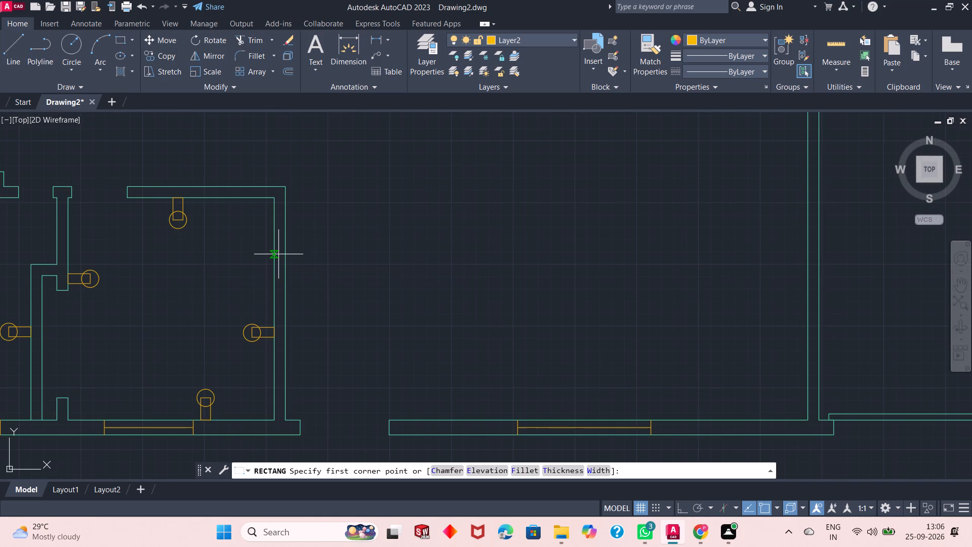
pyautogui.click(286, 305)
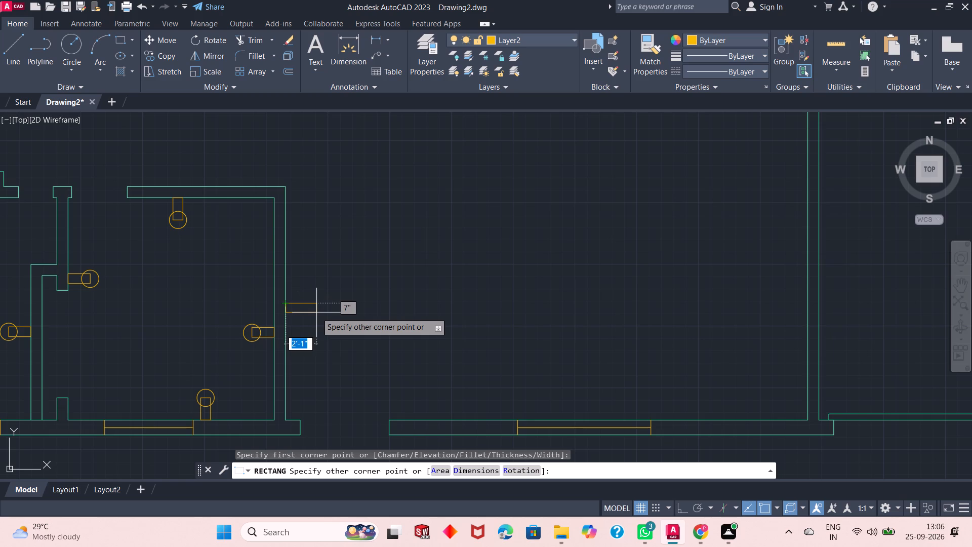
pyautogui.press('1')
pyautogui.write('\'6"')
pyautogui.press('Tab')
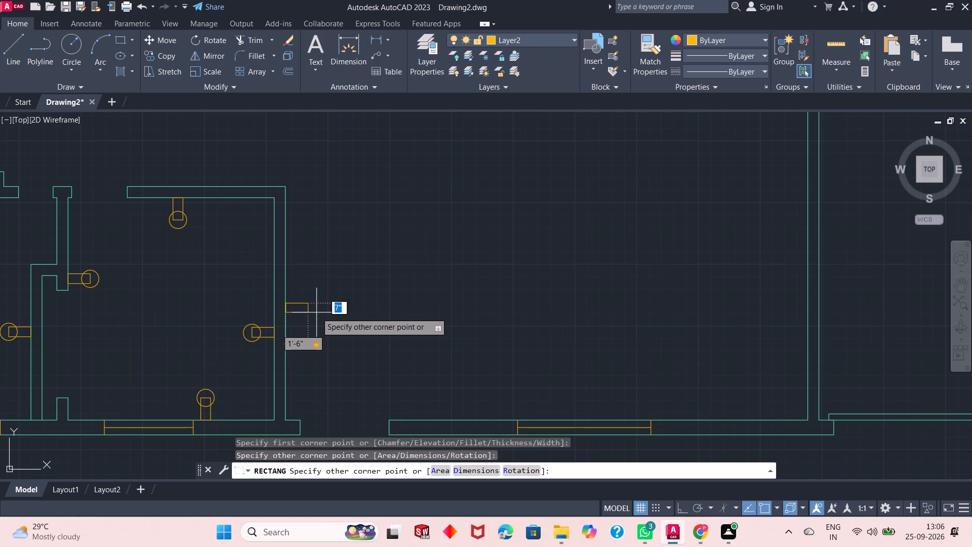
pyautogui.press('8')
pyautogui.hotkey('shift', '"')
pyautogui.press('Return')
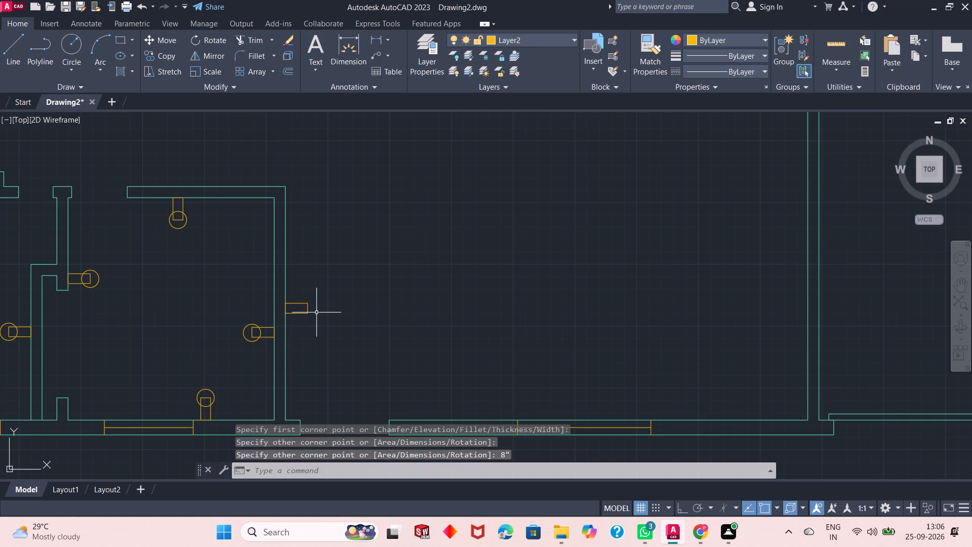
# Draw a circle of 7" radius centred on the midpoint of the right edge of the central room's left-wall rectangle.
pyautogui.click(72, 47)
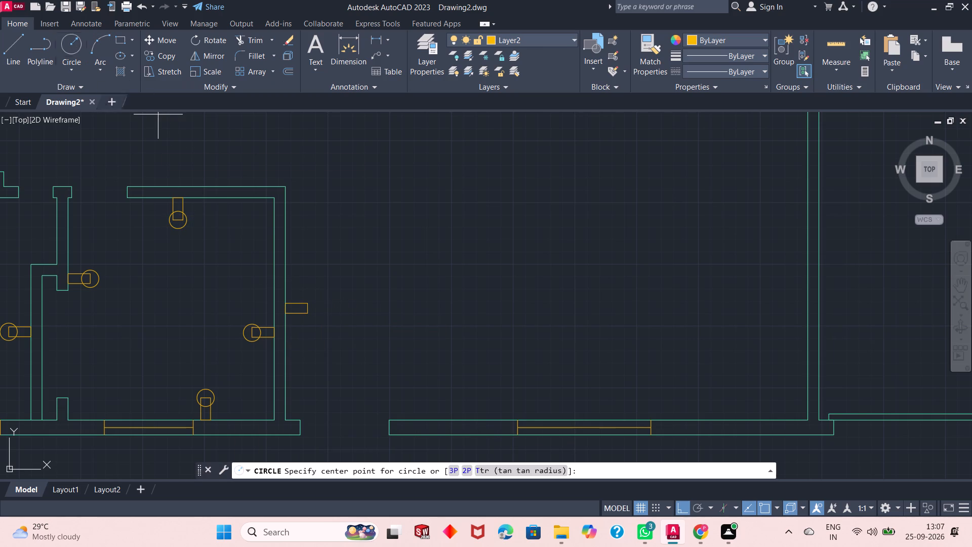
pyautogui.click(305, 306)
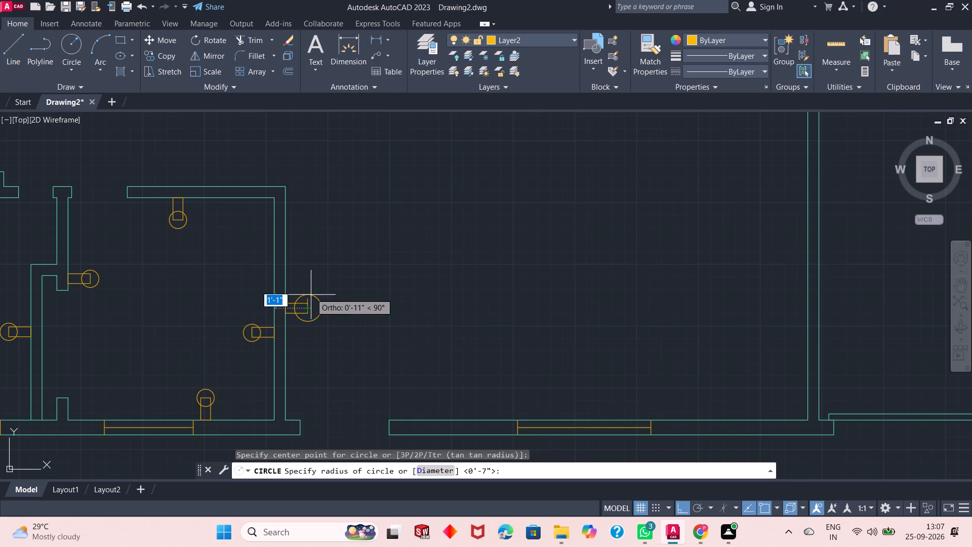
pyautogui.write('7"')
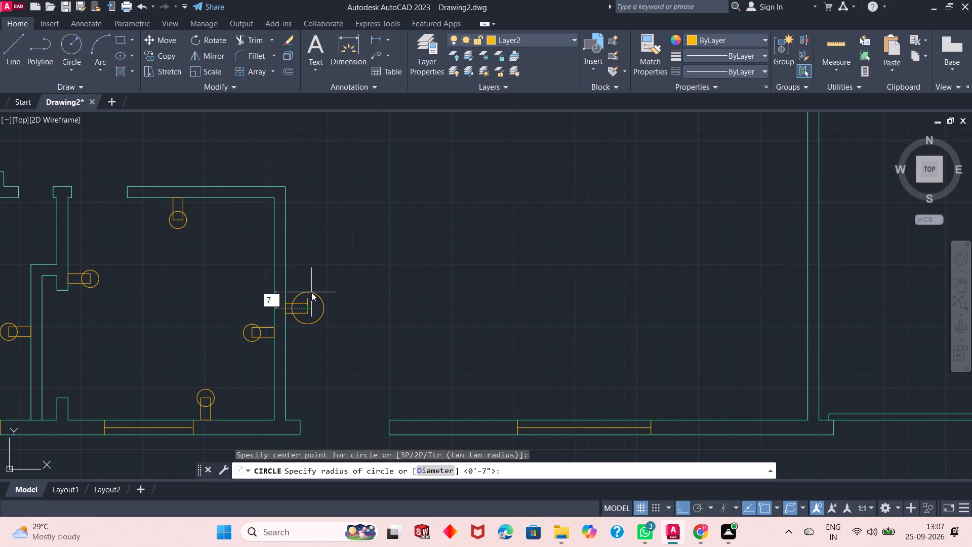
pyautogui.press('Return')
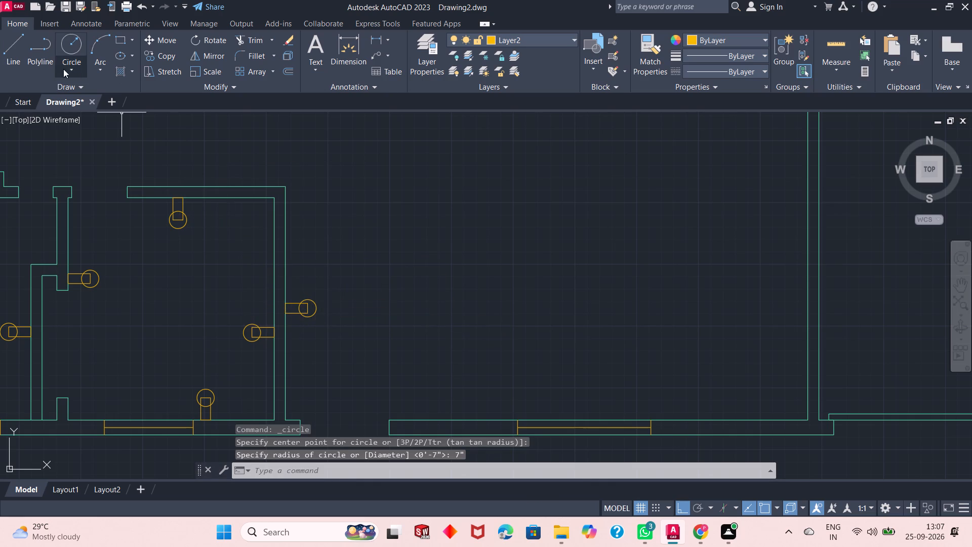
# Draw a rectangle 8" wide and 1'6" high rising from the large central room's bottom wall, just left of the window.
pyautogui.click(120, 41)
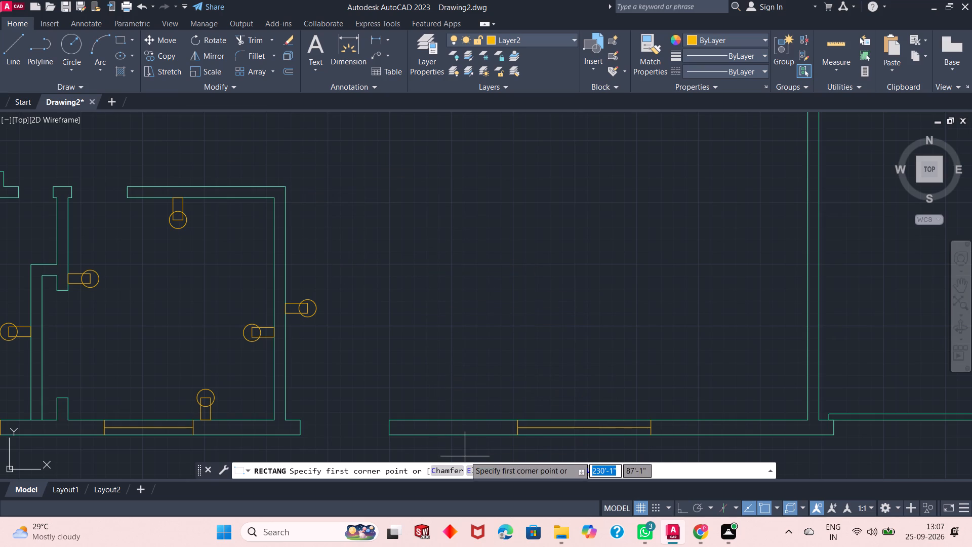
pyautogui.click(505, 419)
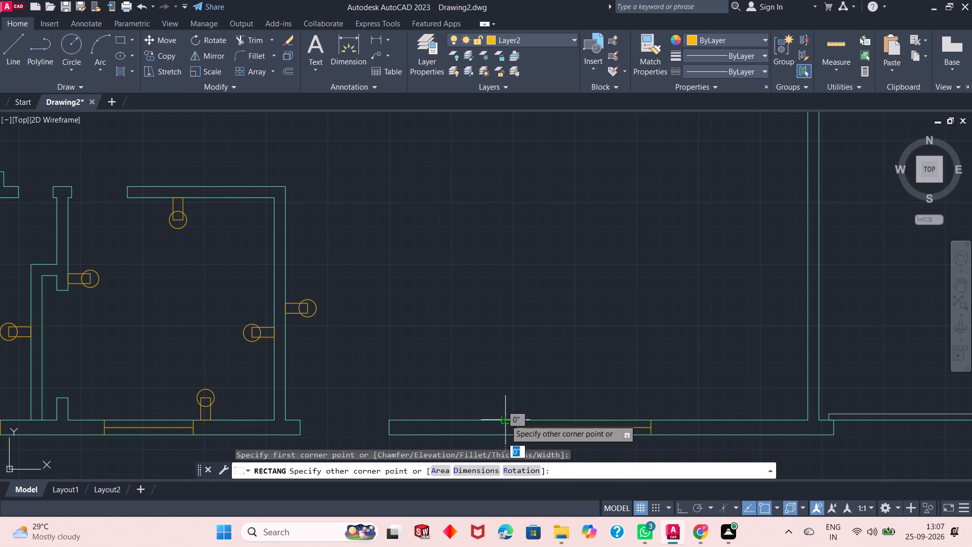
pyautogui.write('8"')
pyautogui.press('Tab')
pyautogui.write('1\'6"')
pyautogui.press('Return')
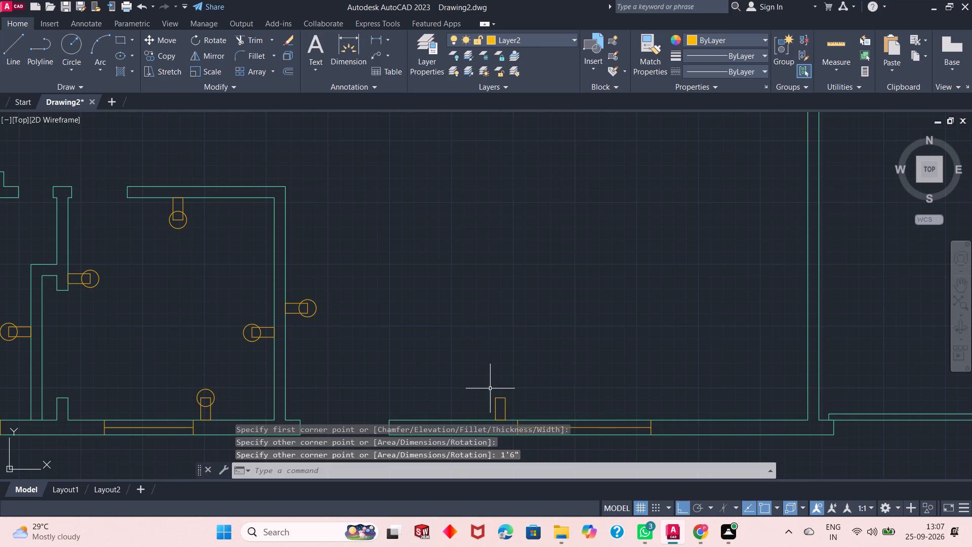
# Draw a circle of 7" radius centred on the midpoint of that bottom-wall rectangle's top edge.
pyautogui.click(79, 54)
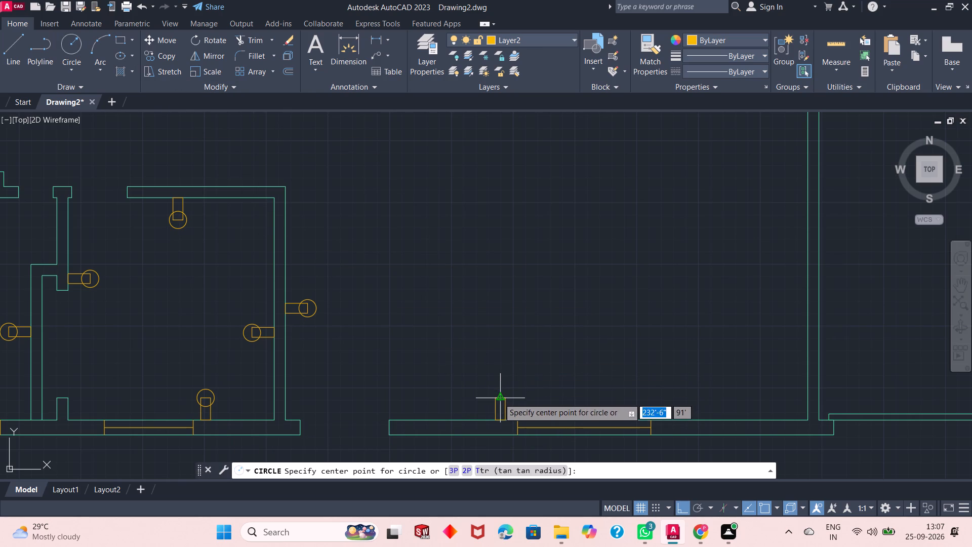
pyautogui.click(499, 399)
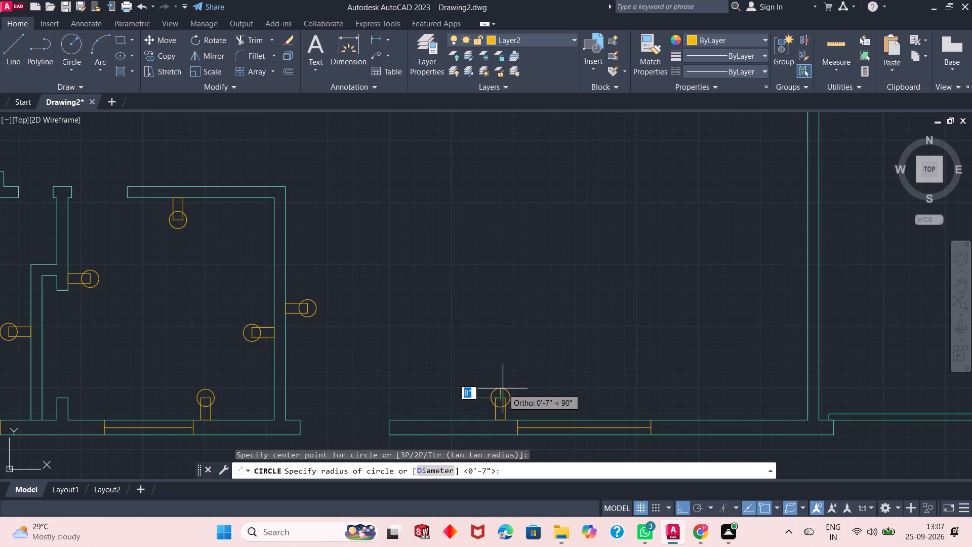
pyautogui.write('7"')
pyautogui.press('Return')
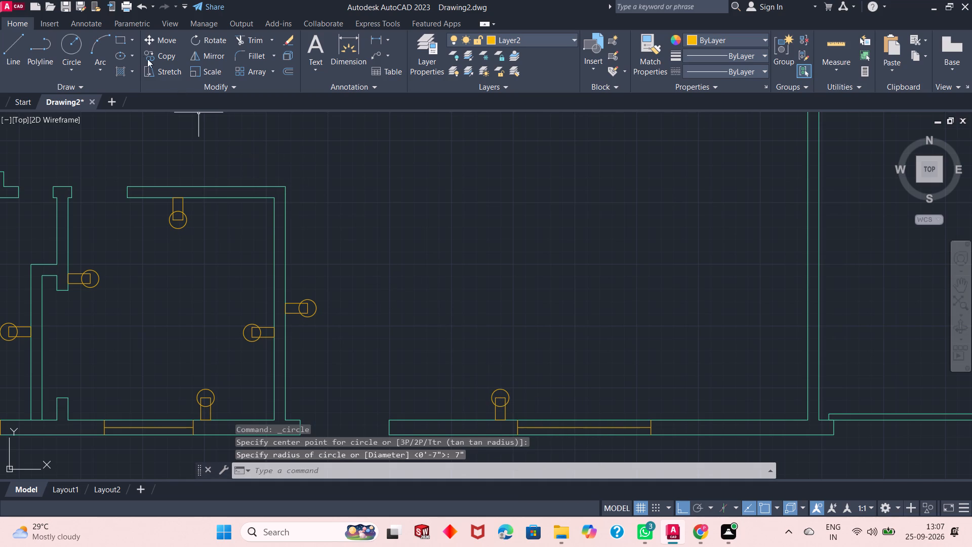
# Draw a second rectangle 8" wide and 1'6" high rising from the central room's bottom wall, just inside the window's right end.
pyautogui.click(120, 39)
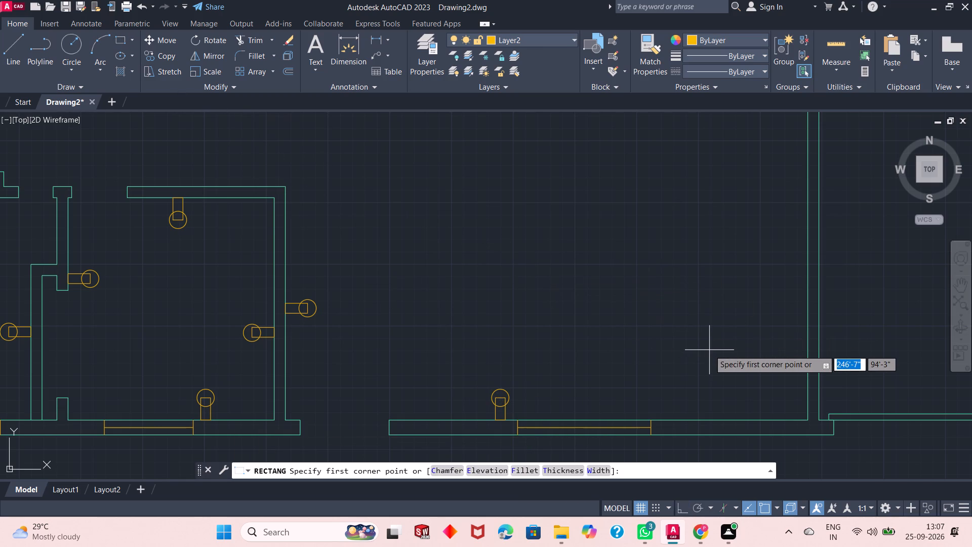
pyautogui.click(640, 419)
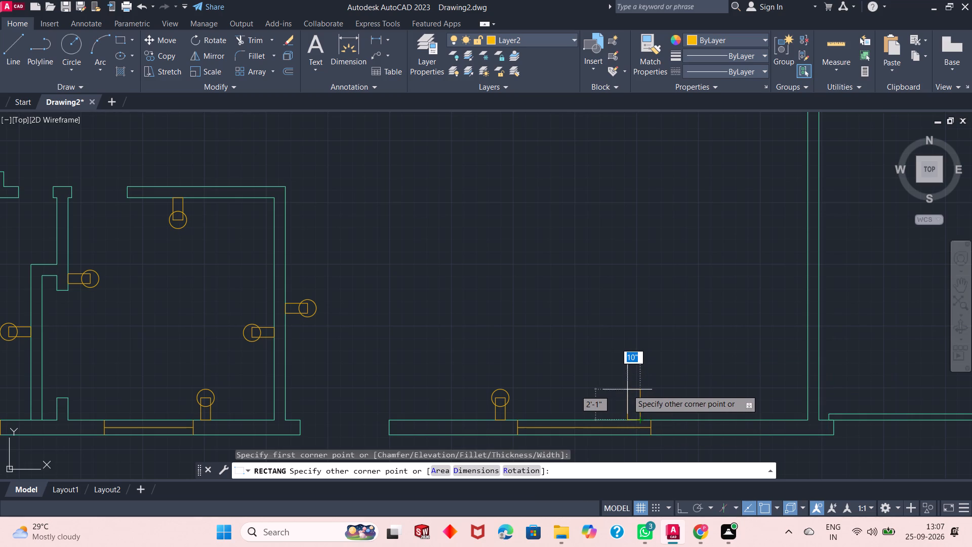
pyautogui.write('8"')
pyautogui.press('Tab')
pyautogui.write("1'6")
pyautogui.hotkey('shift', '"')
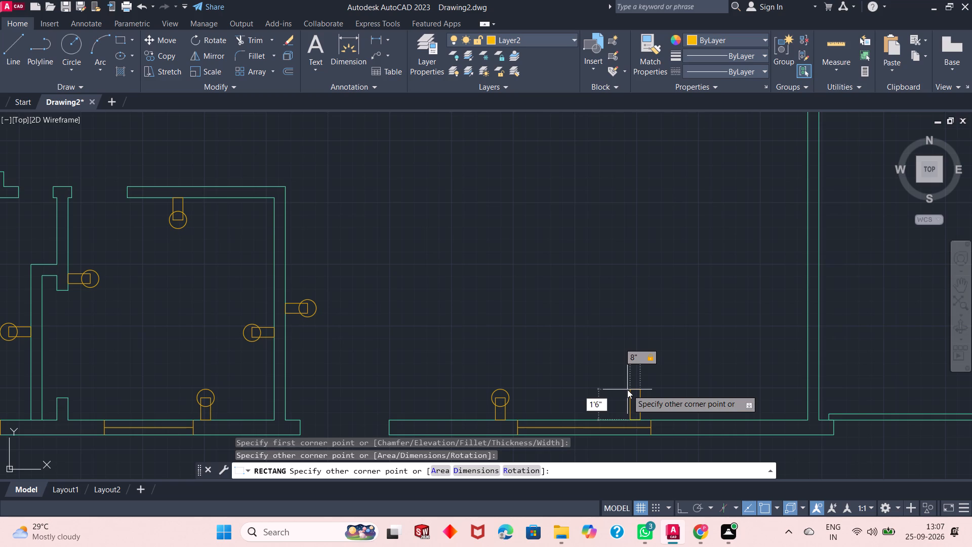
pyautogui.press('Return')
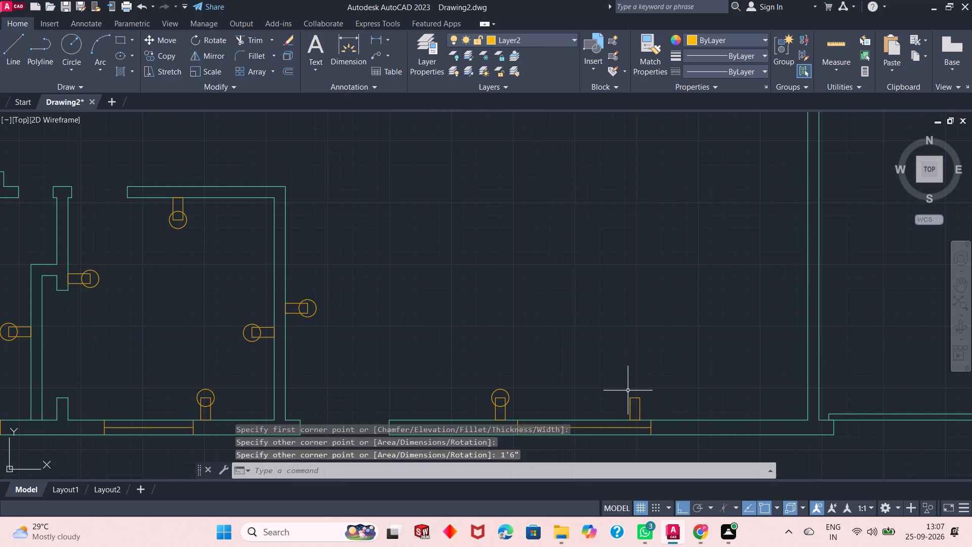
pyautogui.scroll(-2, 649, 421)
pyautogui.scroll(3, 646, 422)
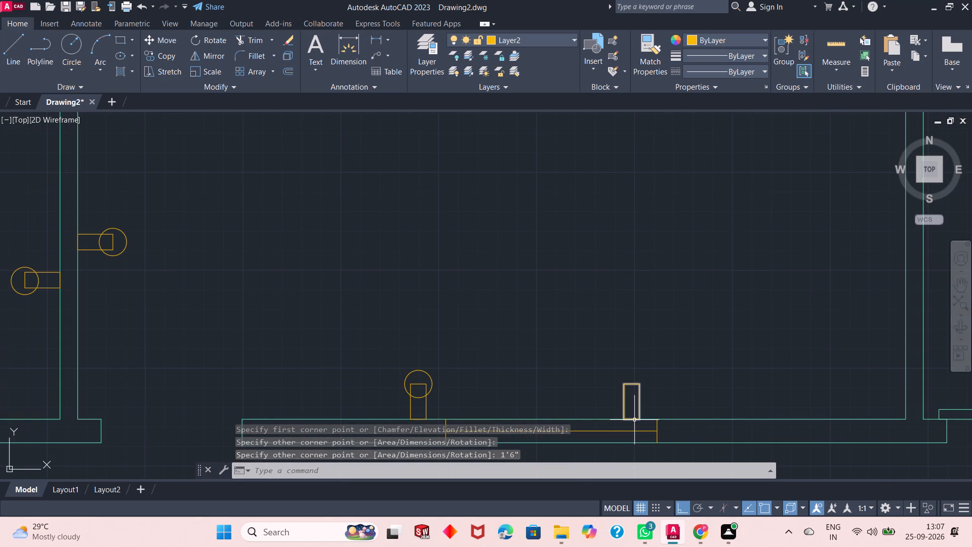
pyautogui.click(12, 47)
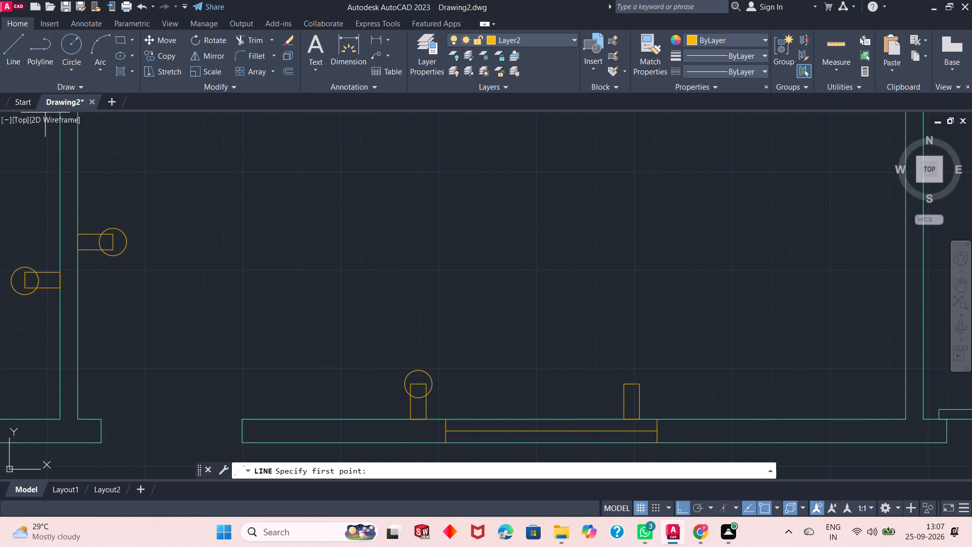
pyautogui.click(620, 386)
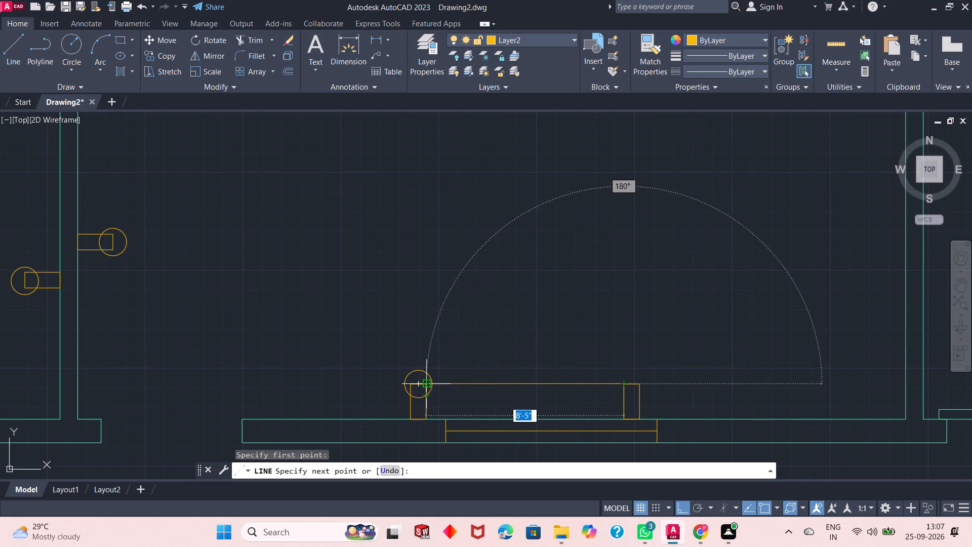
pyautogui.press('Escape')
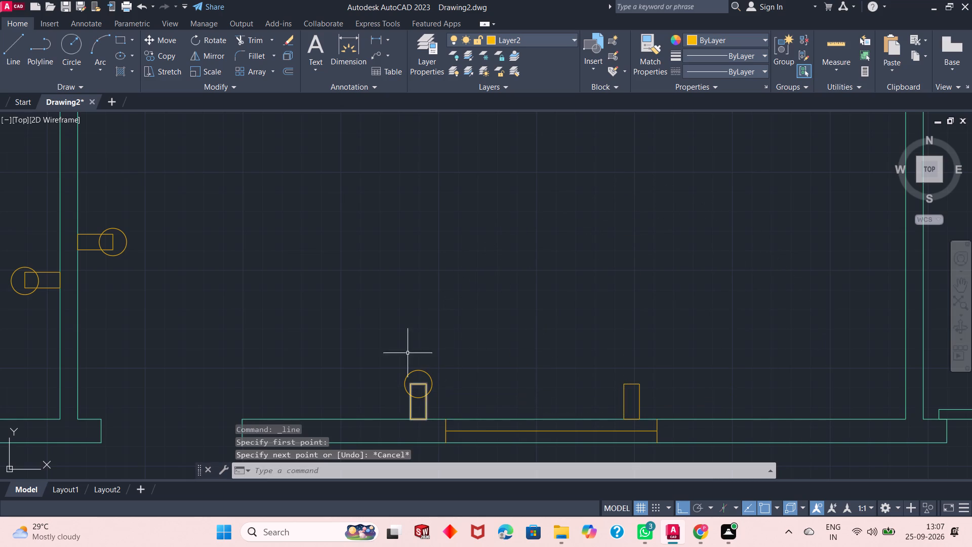
# Draw a circle of 7" radius centred on the midpoint of the top edge of the rectangle at the window's right end.
pyautogui.click(74, 49)
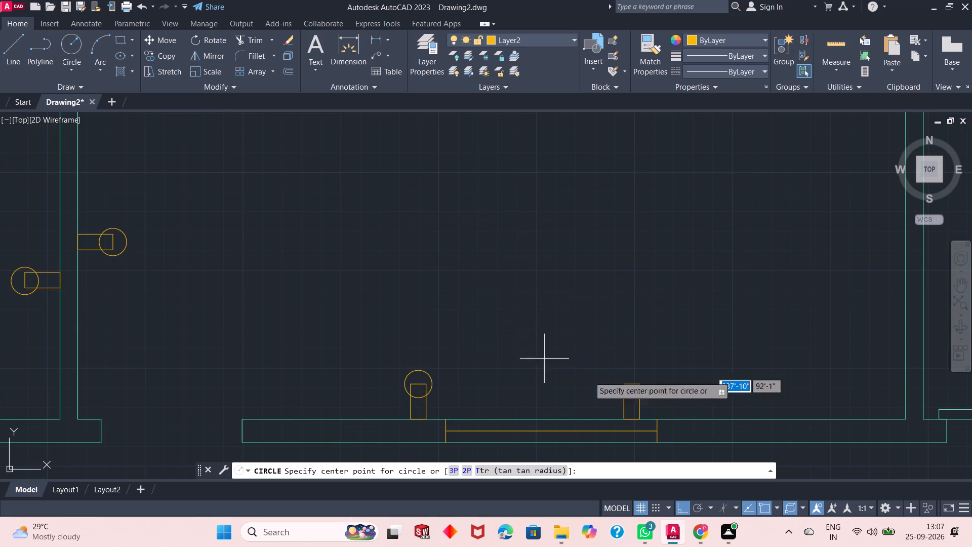
pyautogui.click(631, 387)
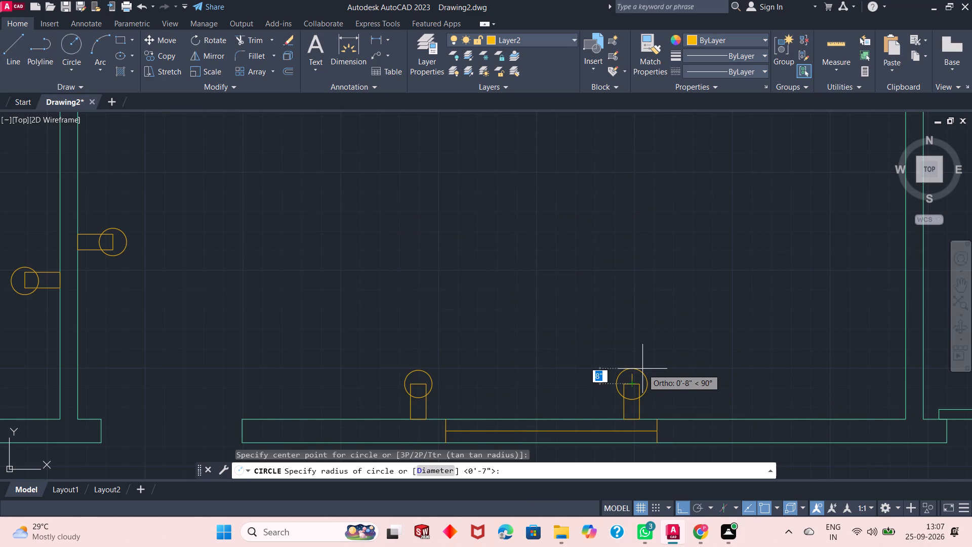
pyautogui.write('7"')
pyautogui.press('Return')
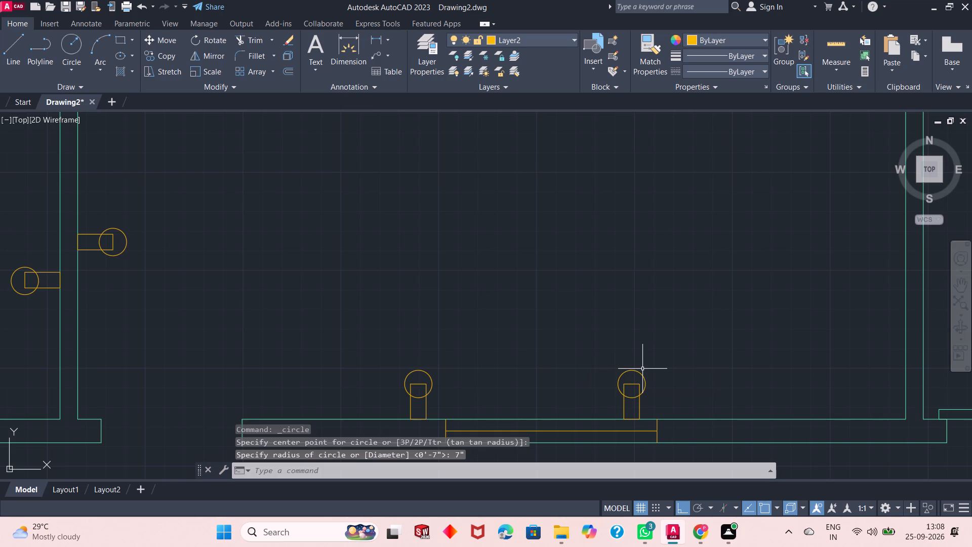
# Draw a rectangle 1'6" wide and 8" high extending into the central room from its right wall, near the wall's middle.
pyautogui.scroll(1, 579, 410)
pyautogui.scroll(-1, 554, 385)
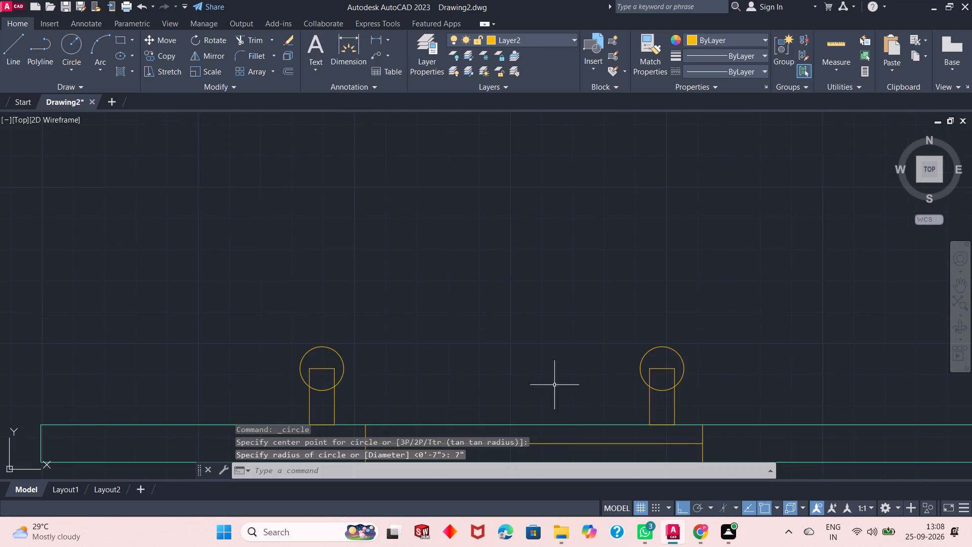
pyautogui.scroll(-2, 554, 385)
pyautogui.scroll(1, 591, 345)
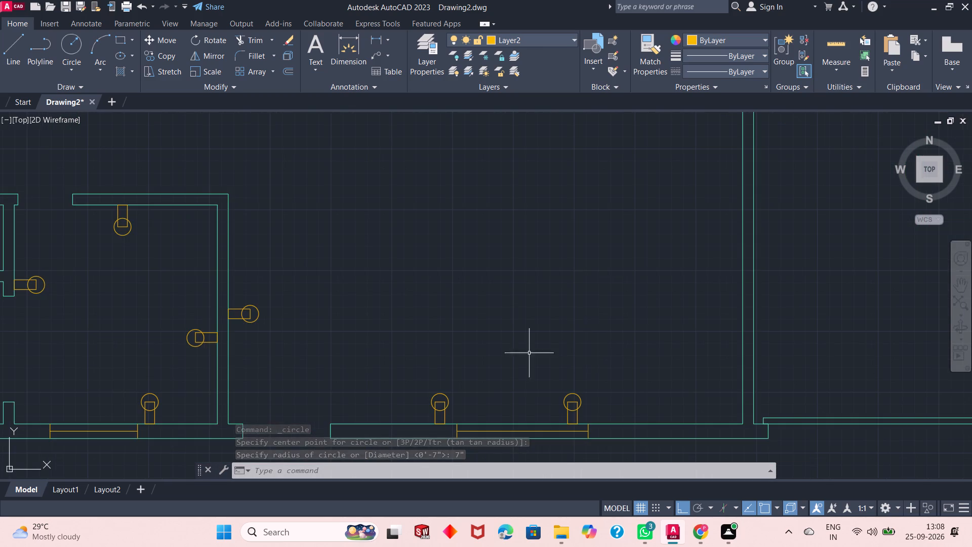
pyautogui.scroll(-1, 489, 360)
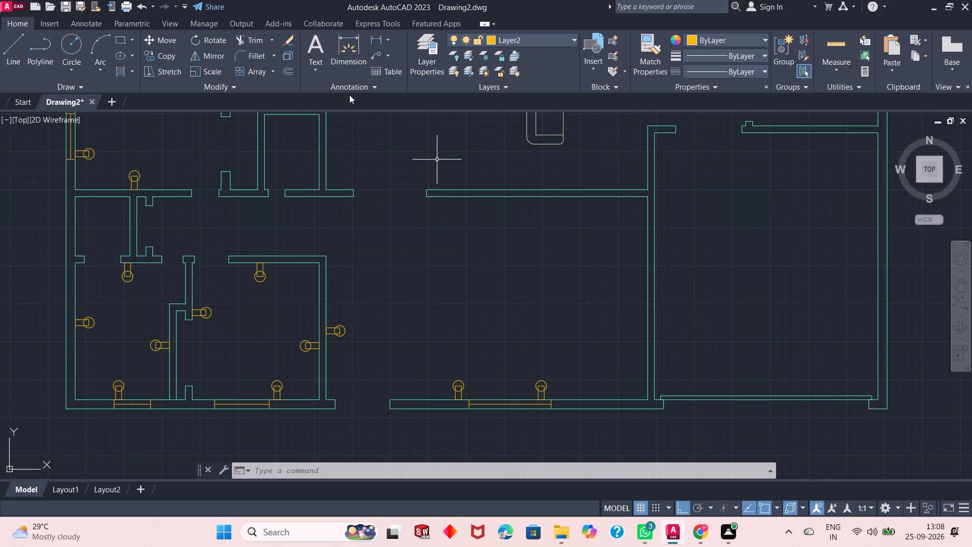
pyautogui.click(118, 36)
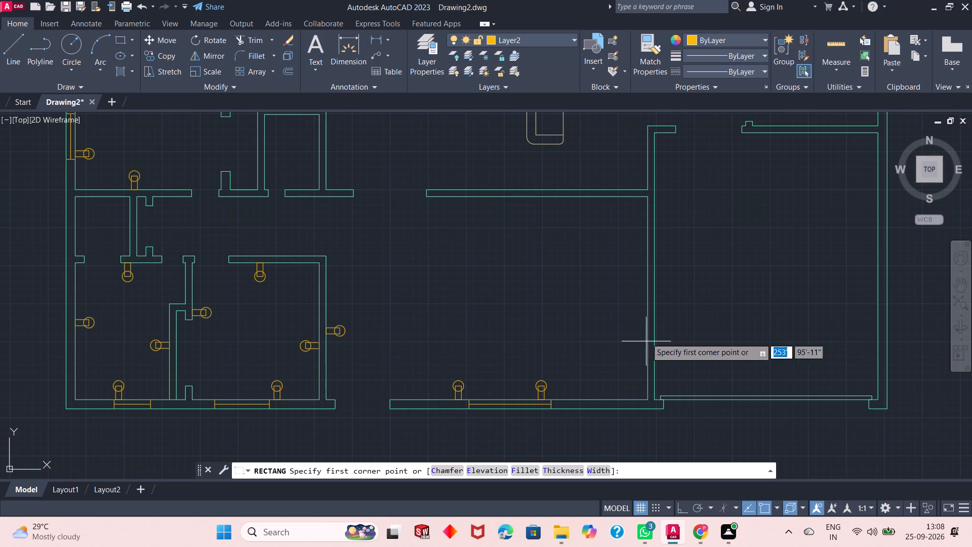
pyautogui.click(649, 289)
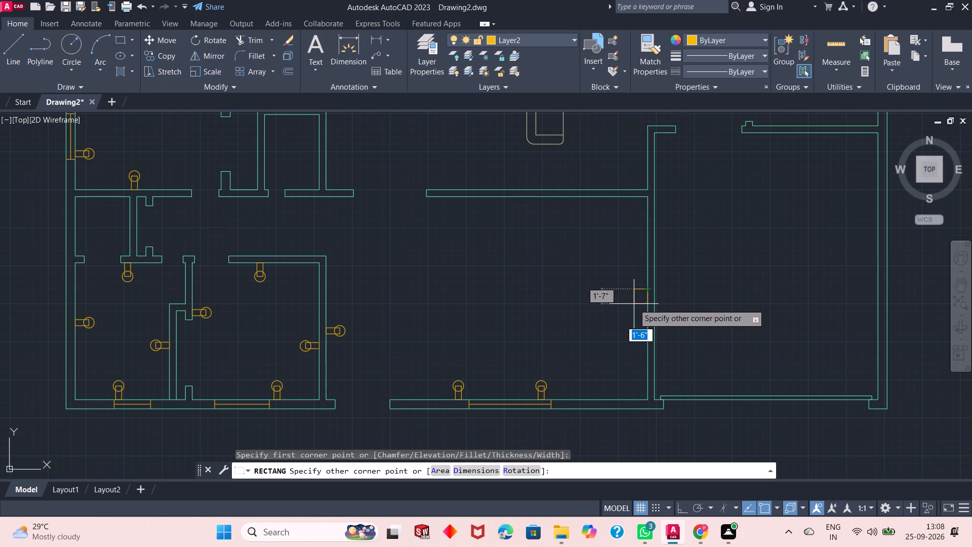
pyautogui.write('1\'6"')
pyautogui.press('Tab')
pyautogui.write('8"')
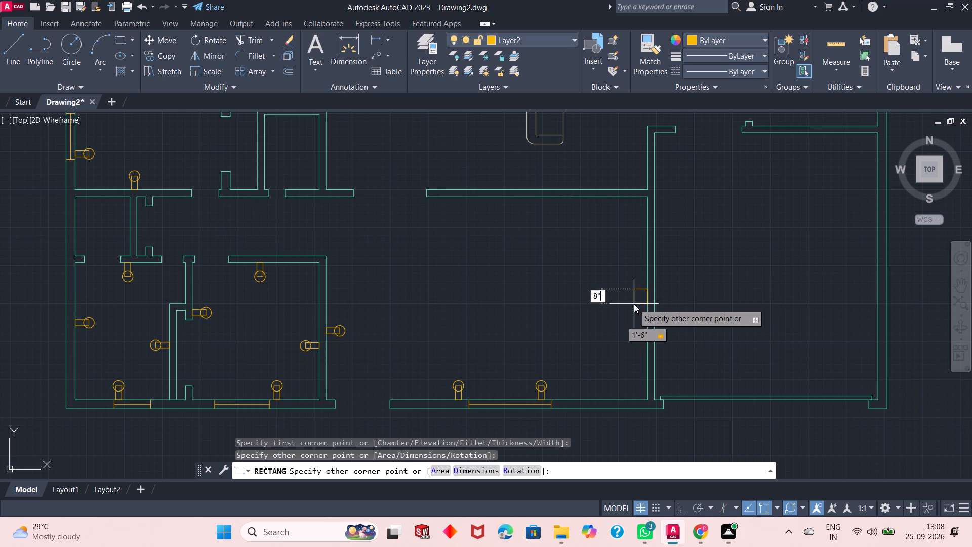
pyautogui.press('Return')
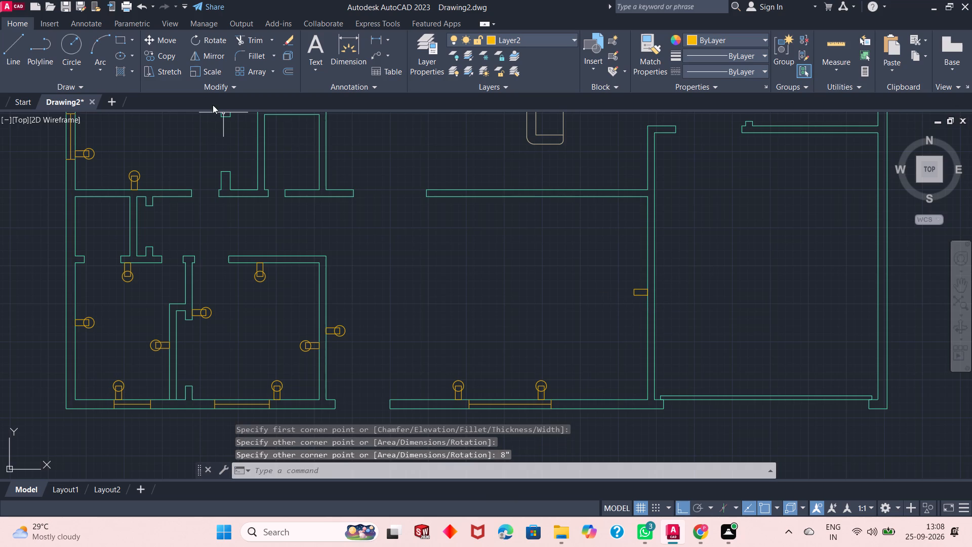
# Draw a circle of 7" radius centred on the midpoint of the left edge of the central room's right-wall rectangle.
pyautogui.click(66, 43)
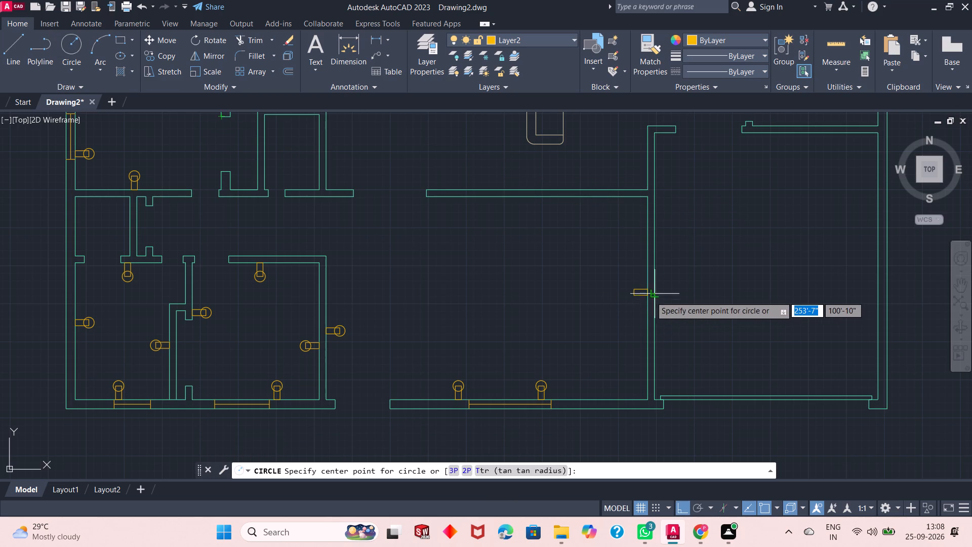
pyautogui.scroll(2, 647, 294)
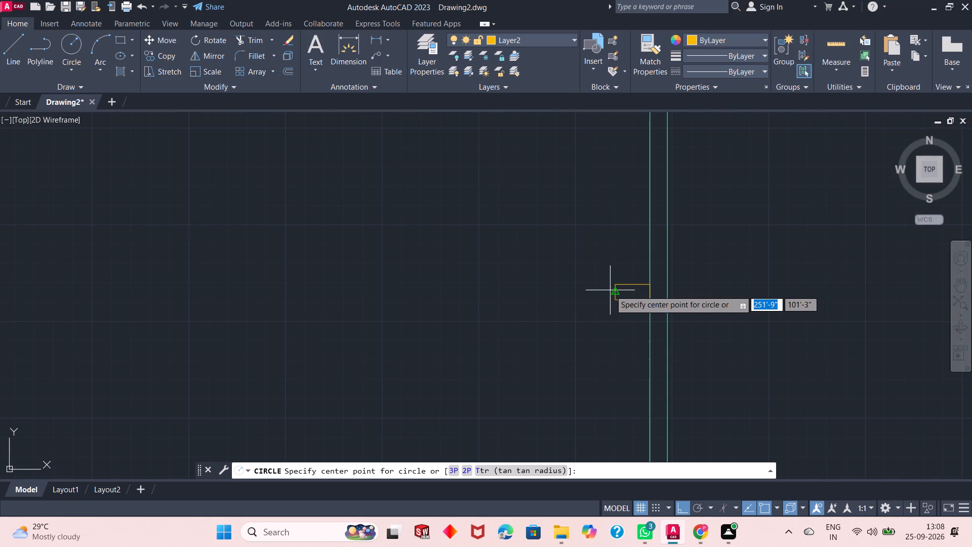
pyautogui.click(617, 291)
pyautogui.write('7"')
pyautogui.press('Return')
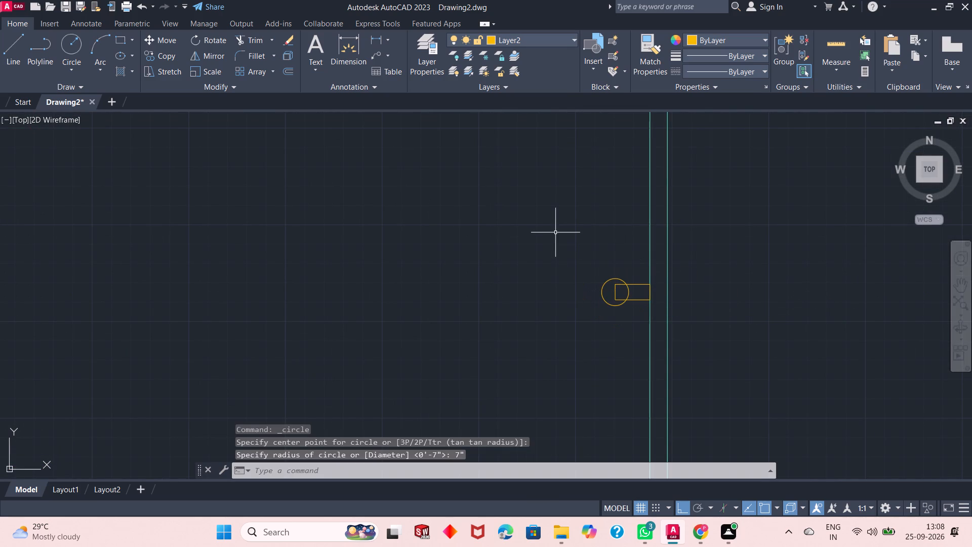
# Draw a second rectangle 1'6" wide and 8" high extending inward from the central room's right wall, near its lower end.
pyautogui.scroll(-2, 556, 232)
pyautogui.scroll(1, 585, 340)
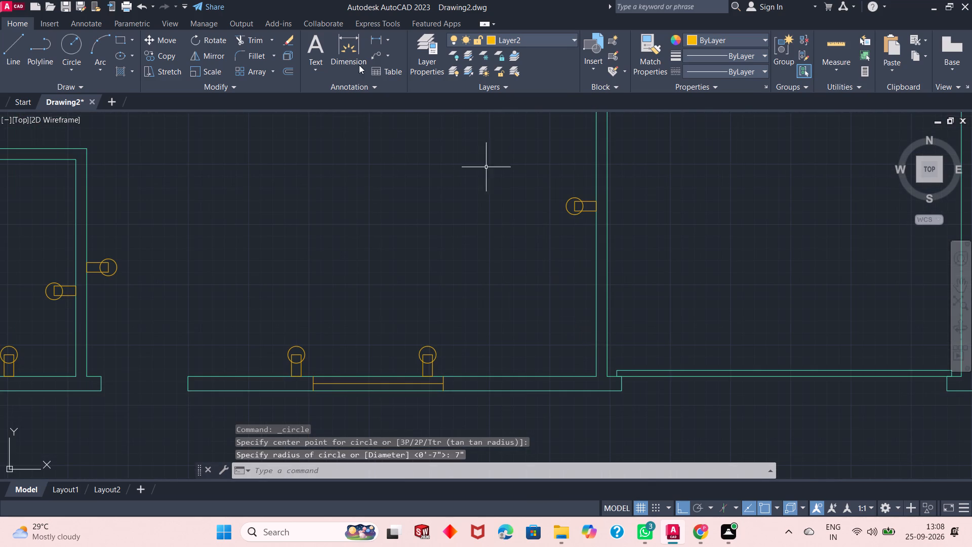
pyautogui.click(119, 42)
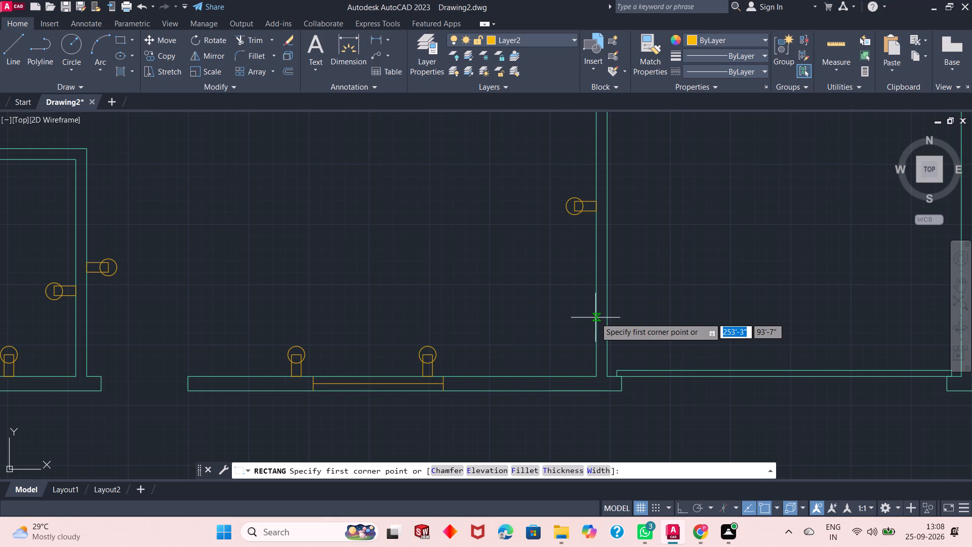
pyautogui.click(595, 314)
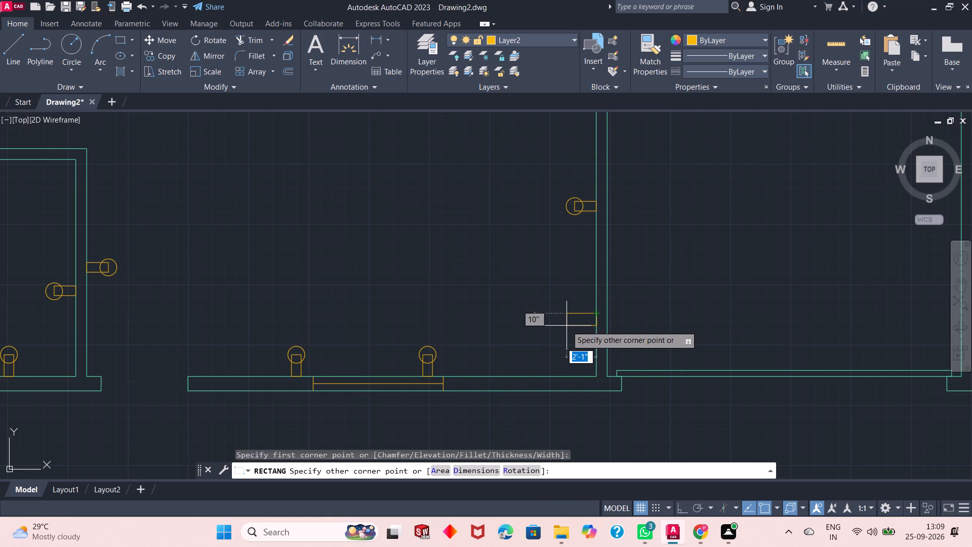
pyautogui.write('1\'6"')
pyautogui.press('Tab')
pyautogui.write('8"')
pyautogui.press('Return')
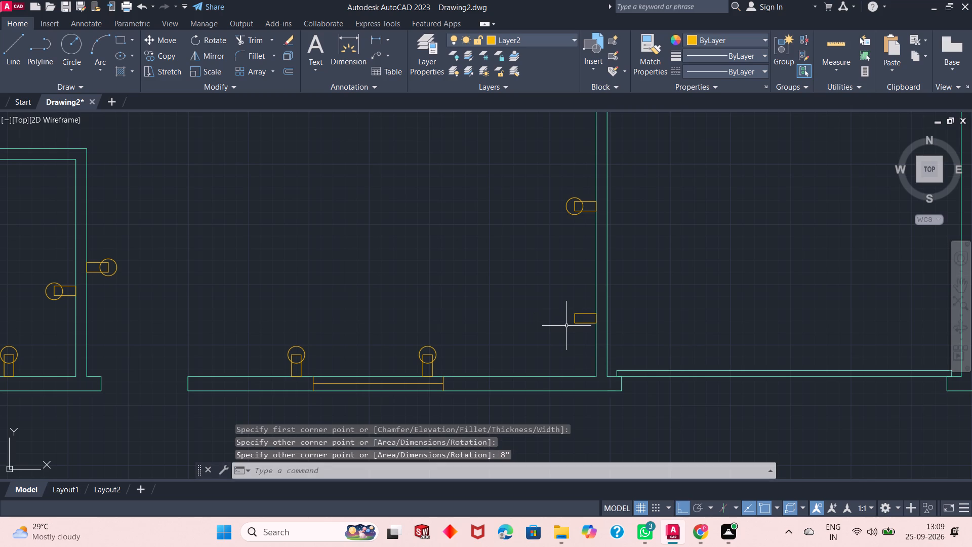
# Draw a circle of 7" radius centred on the midpoint of the left edge of the lower right-wall rectangle in the central room.
pyautogui.click(72, 46)
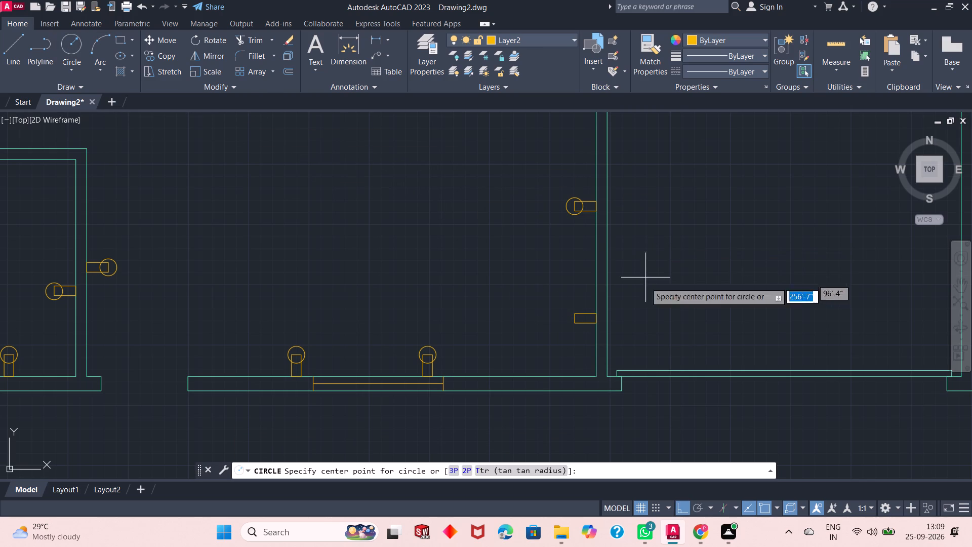
pyautogui.click(577, 319)
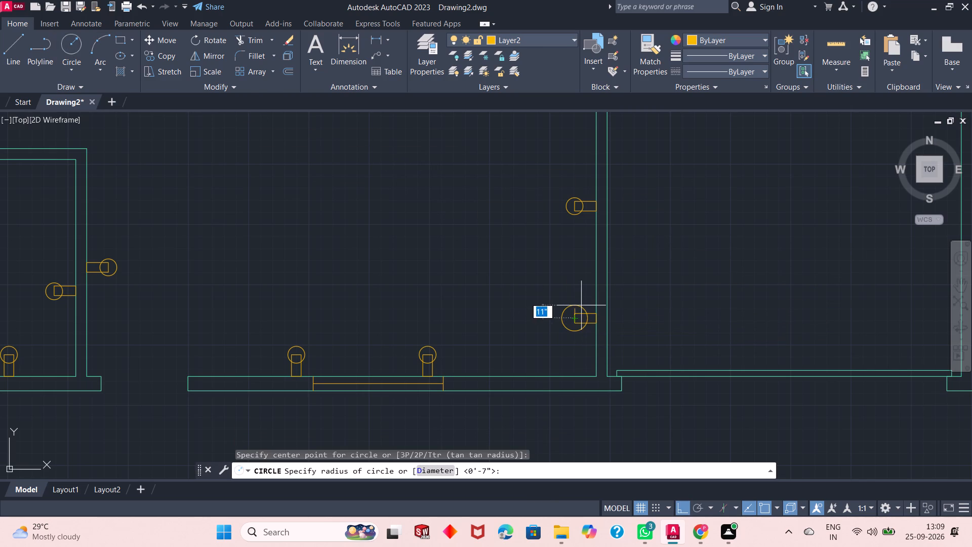
pyautogui.write('7"')
pyautogui.press('Return')
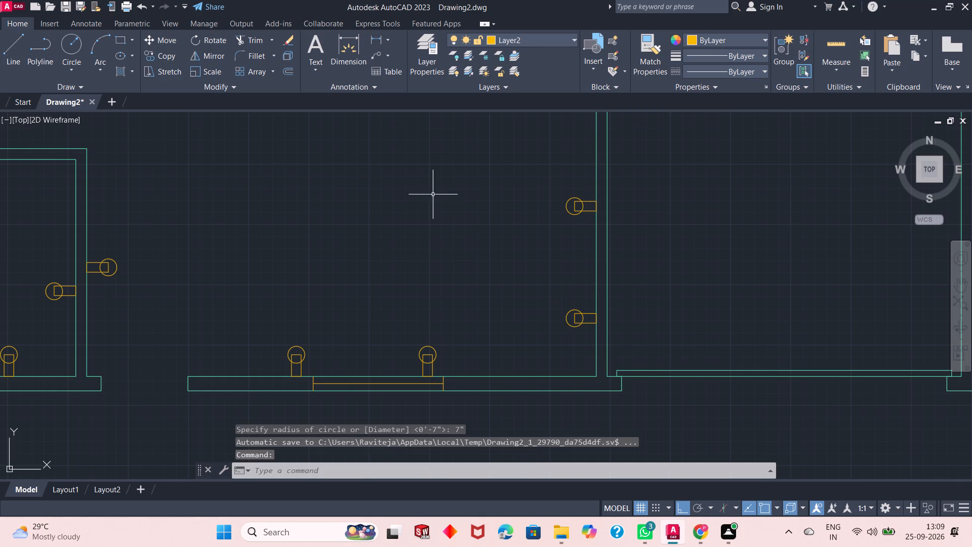
# Draw a rectangle 1'6" wide and 8" high extending into the right-hand room from its left wall, slightly above the central room's lower fixture.
pyautogui.click(121, 44)
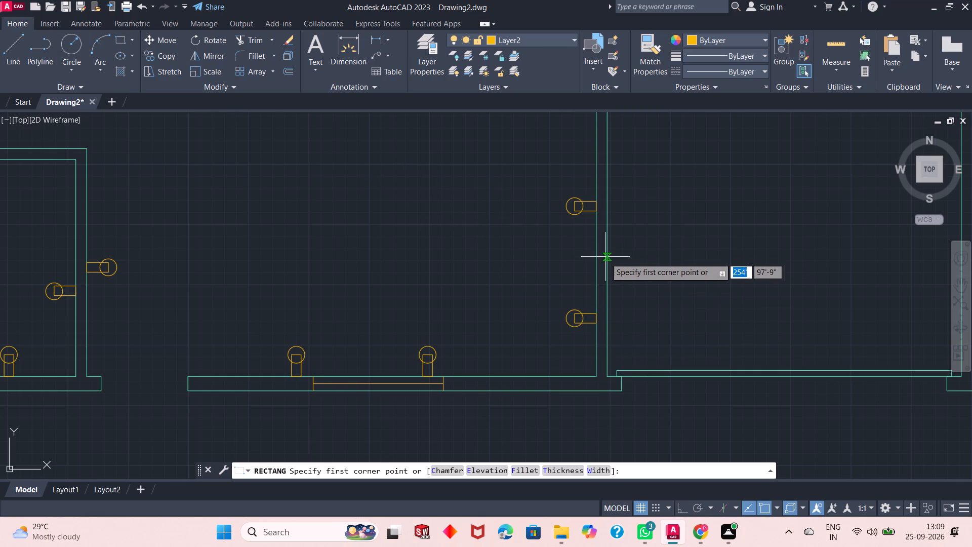
pyautogui.click(607, 298)
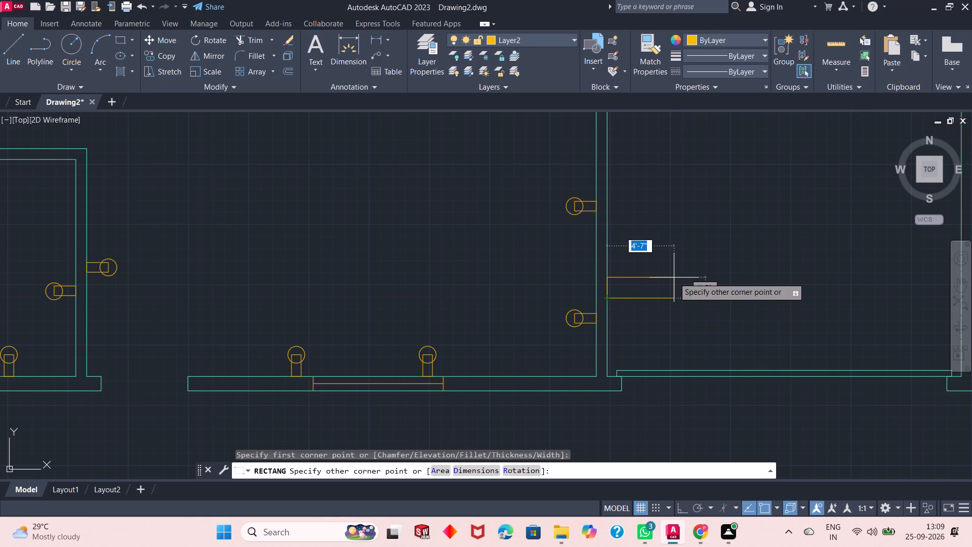
pyautogui.write('1\'6"')
pyautogui.press('Tab')
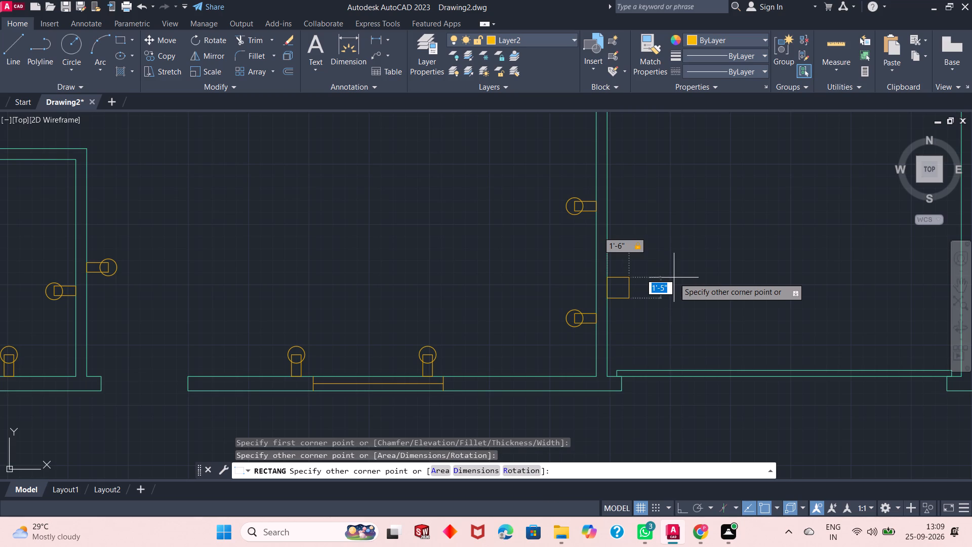
pyautogui.write('8"')
pyautogui.press('Return')
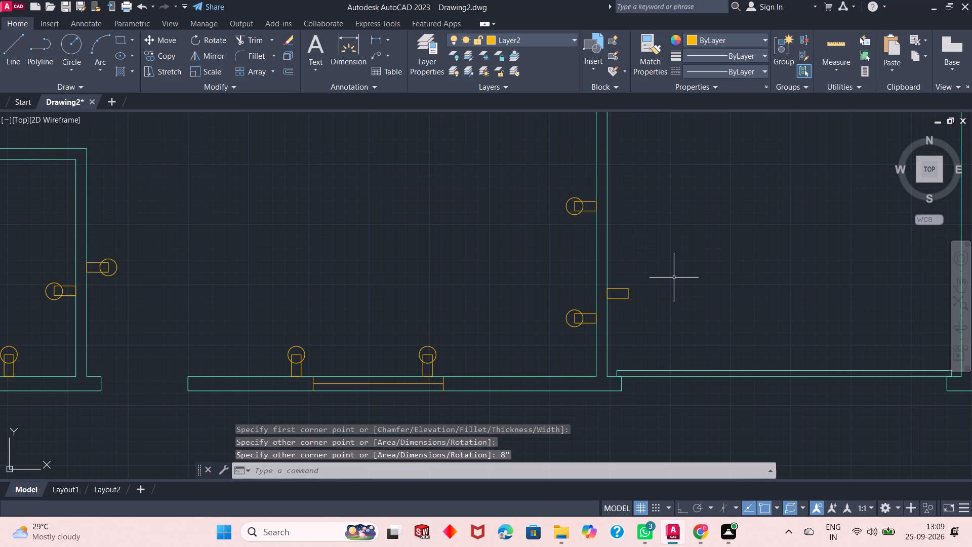
# Draw a circle of 7" radius centred on the midpoint of the right edge of the right-hand room's rectangle.
pyautogui.click(64, 42)
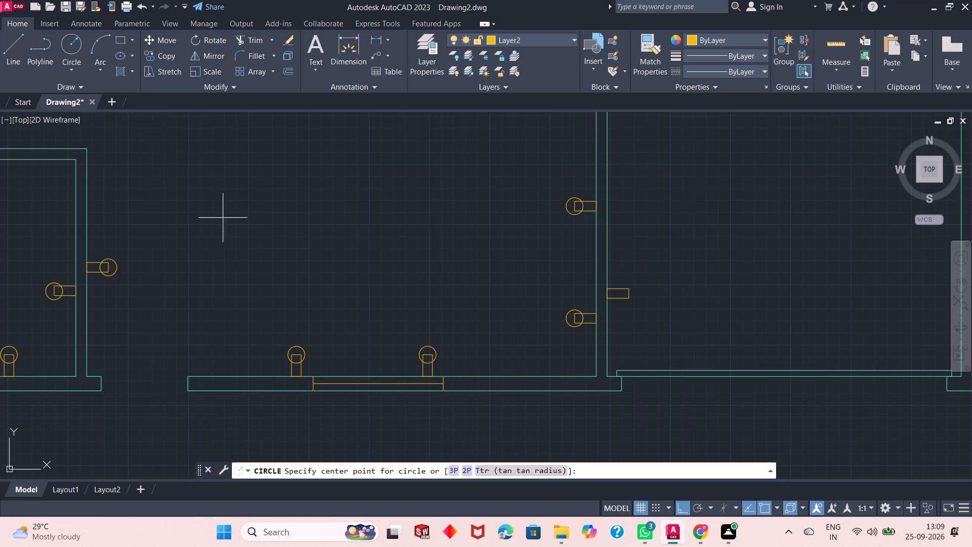
pyautogui.click(627, 292)
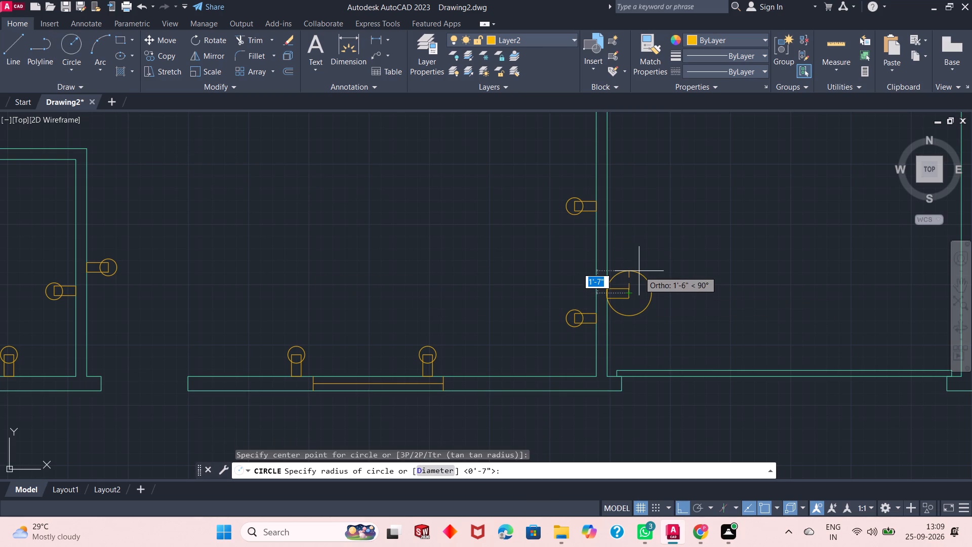
pyautogui.write('7"')
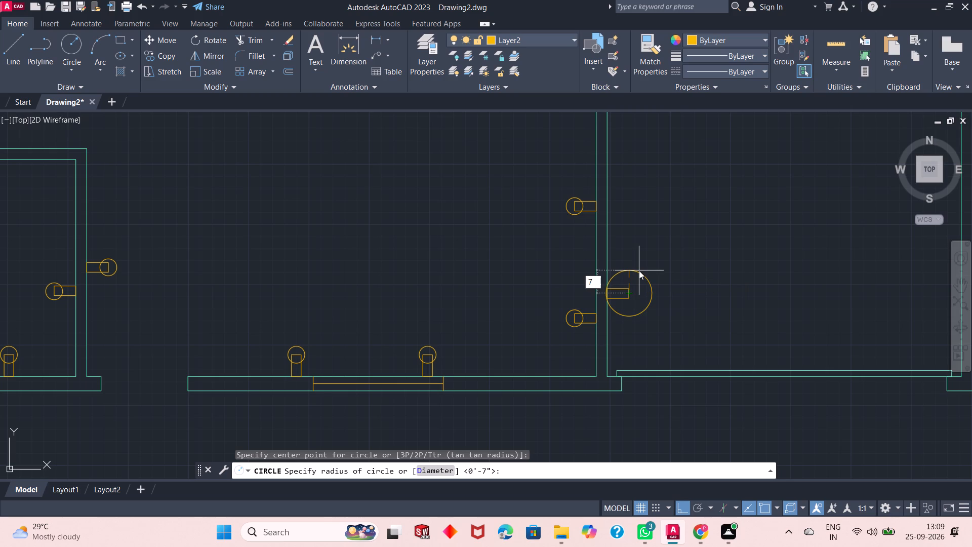
pyautogui.press('Return')
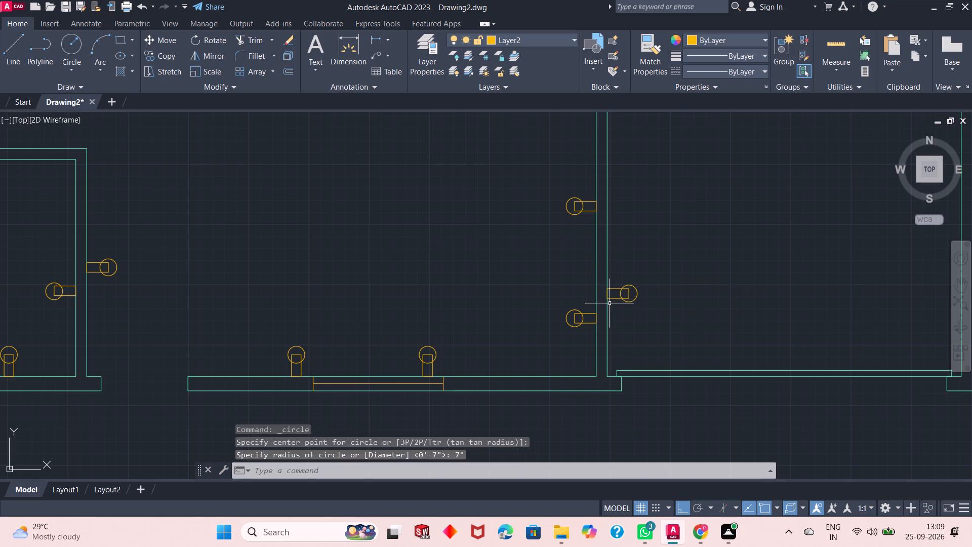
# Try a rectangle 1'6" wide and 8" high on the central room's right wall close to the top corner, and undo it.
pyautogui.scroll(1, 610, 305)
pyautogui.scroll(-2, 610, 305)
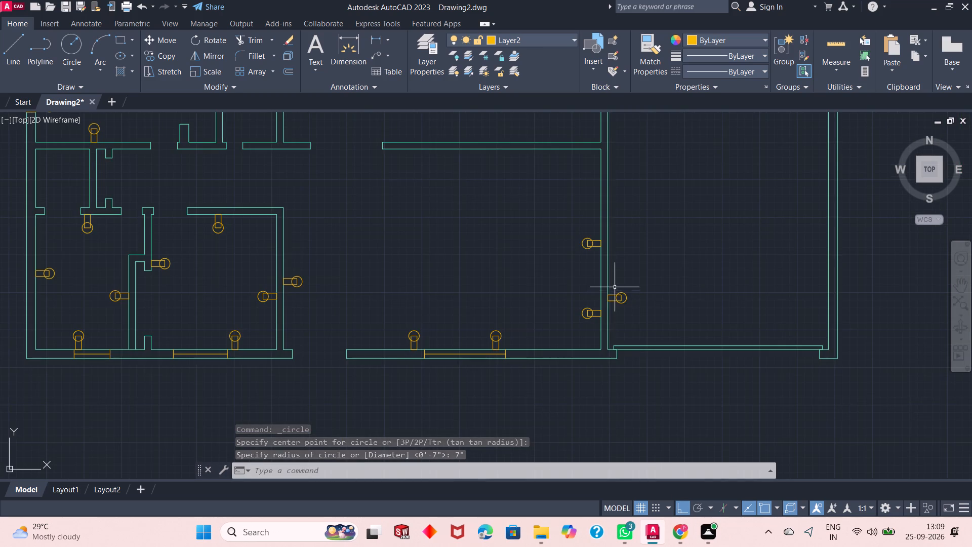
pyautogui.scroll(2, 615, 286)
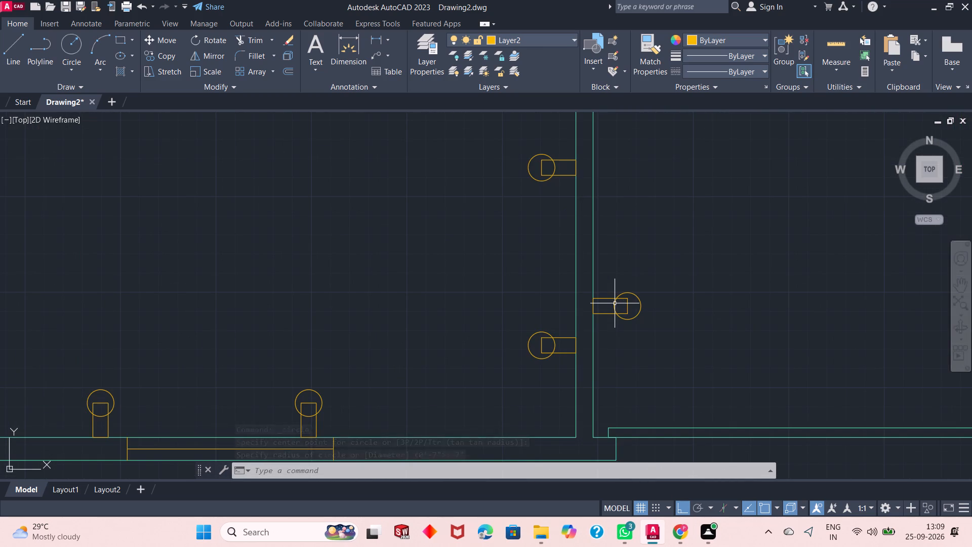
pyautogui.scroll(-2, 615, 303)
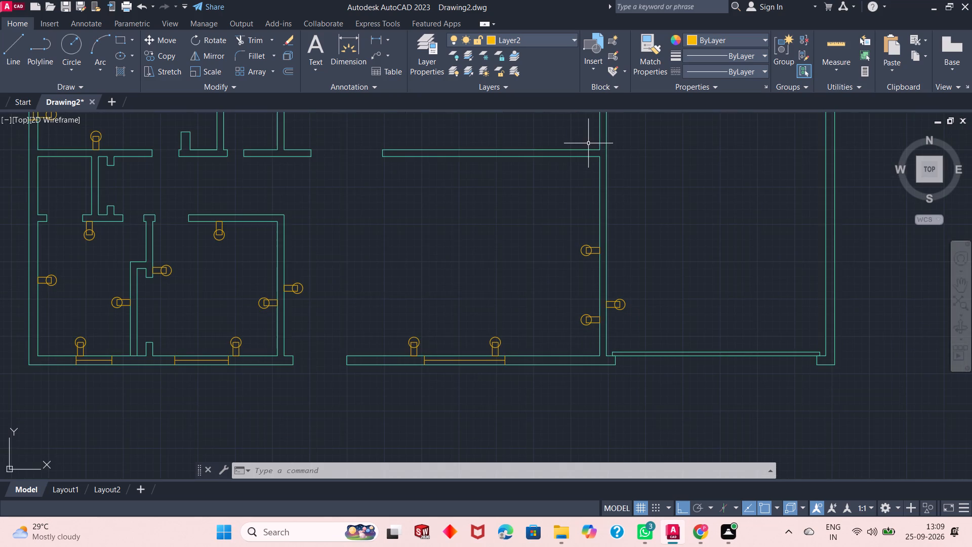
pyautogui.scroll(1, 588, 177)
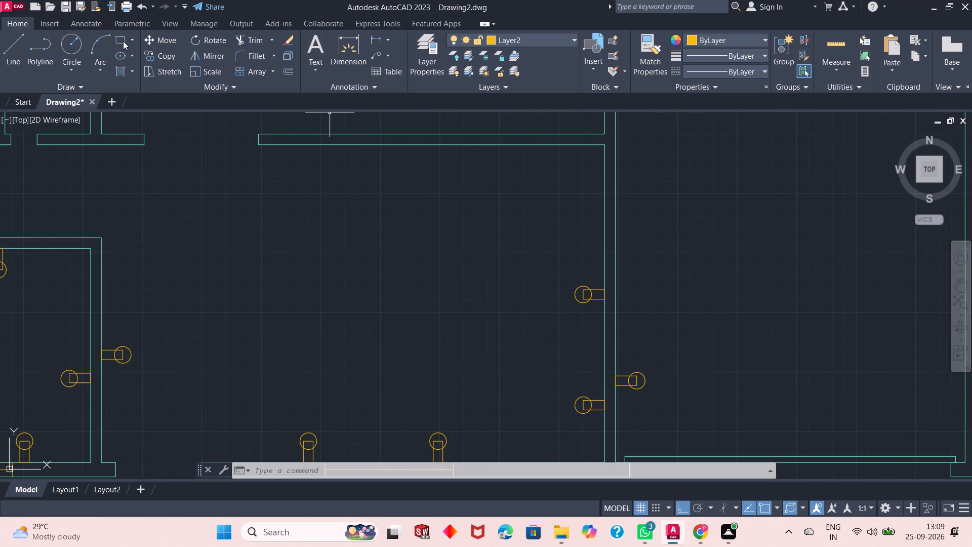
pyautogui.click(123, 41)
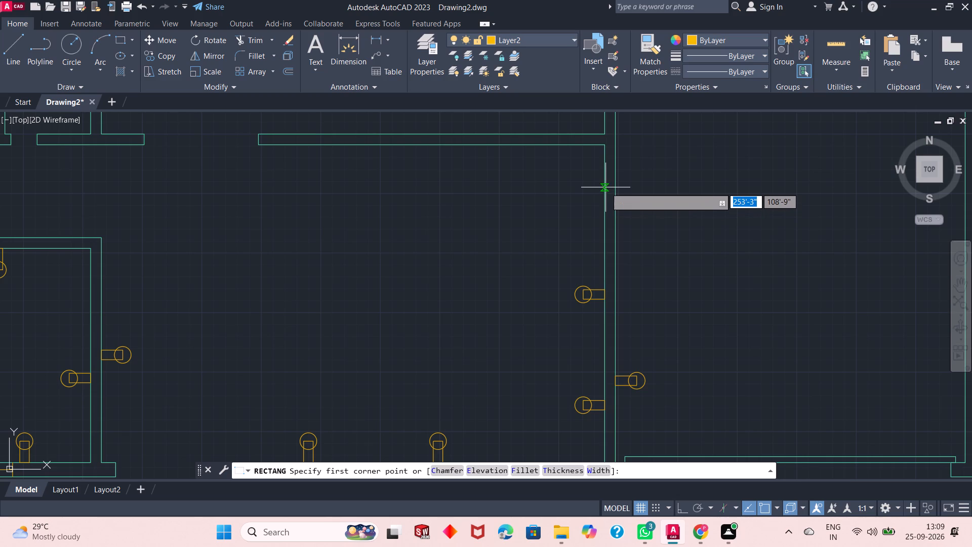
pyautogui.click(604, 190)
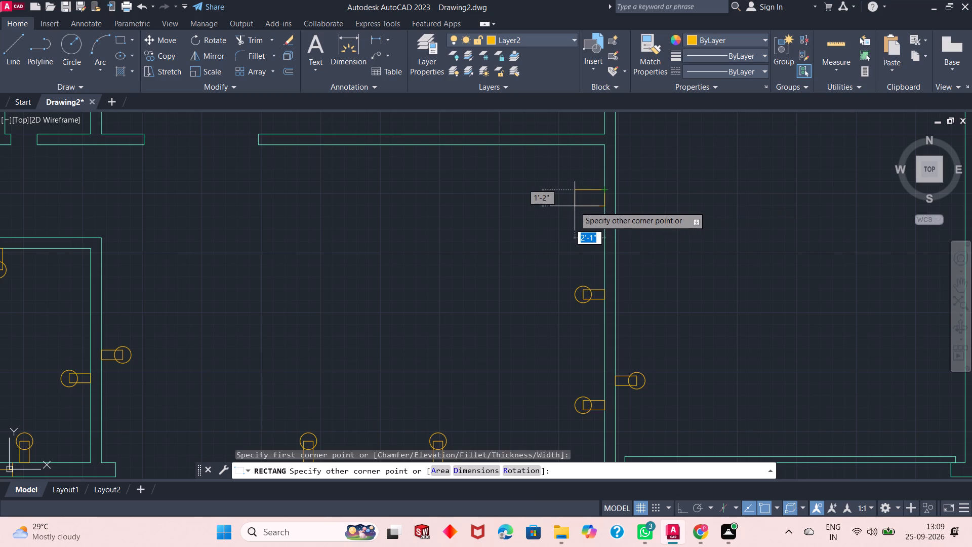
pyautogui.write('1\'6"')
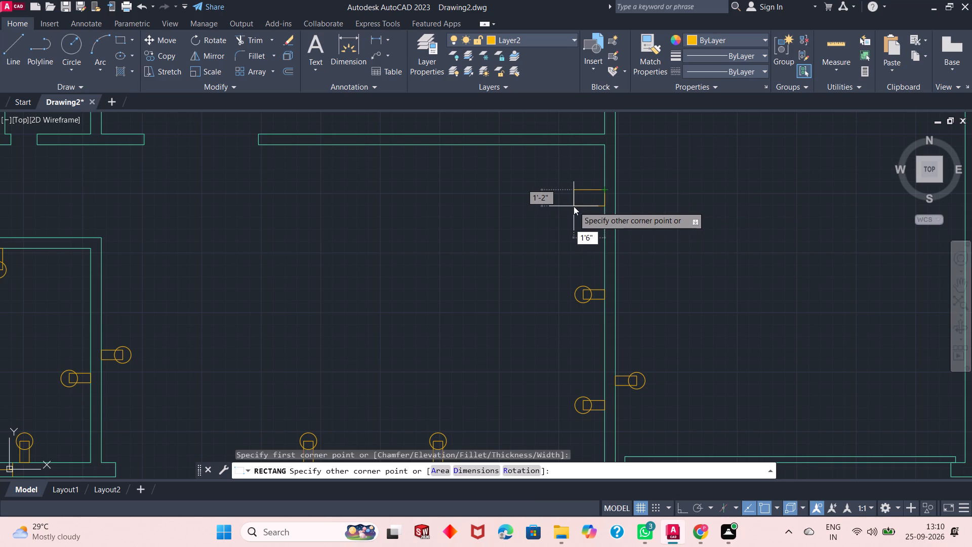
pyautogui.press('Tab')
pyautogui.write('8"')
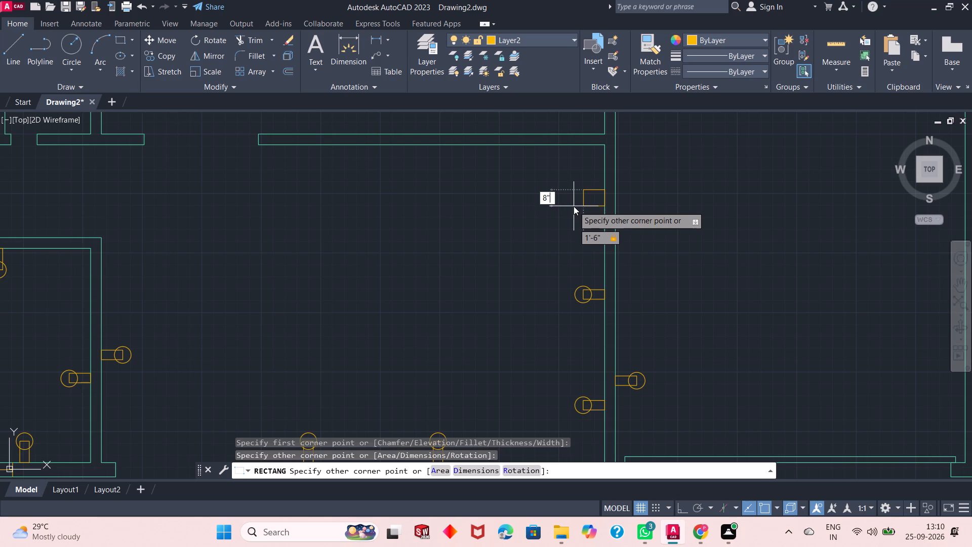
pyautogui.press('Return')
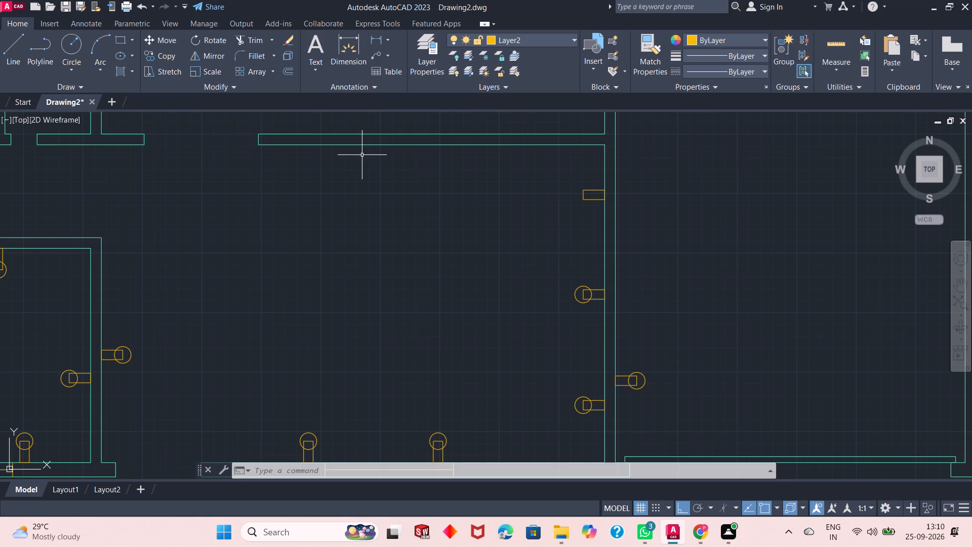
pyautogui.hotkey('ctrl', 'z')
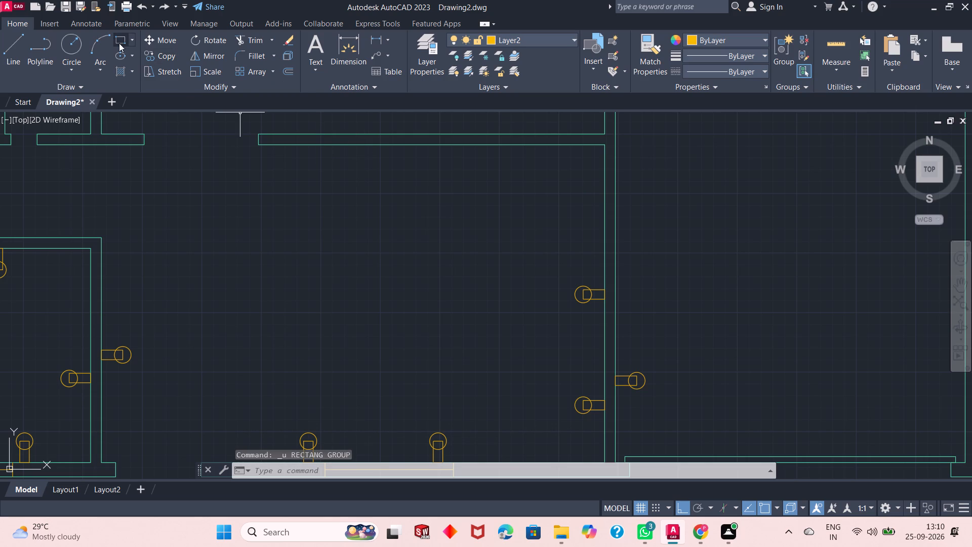
# Draw a rectangle 1'6" wide and 8" high extending inward from the central room's right wall, in the wall's upper part above the middle fixture.
pyautogui.click(119, 43)
pyautogui.click(604, 212)
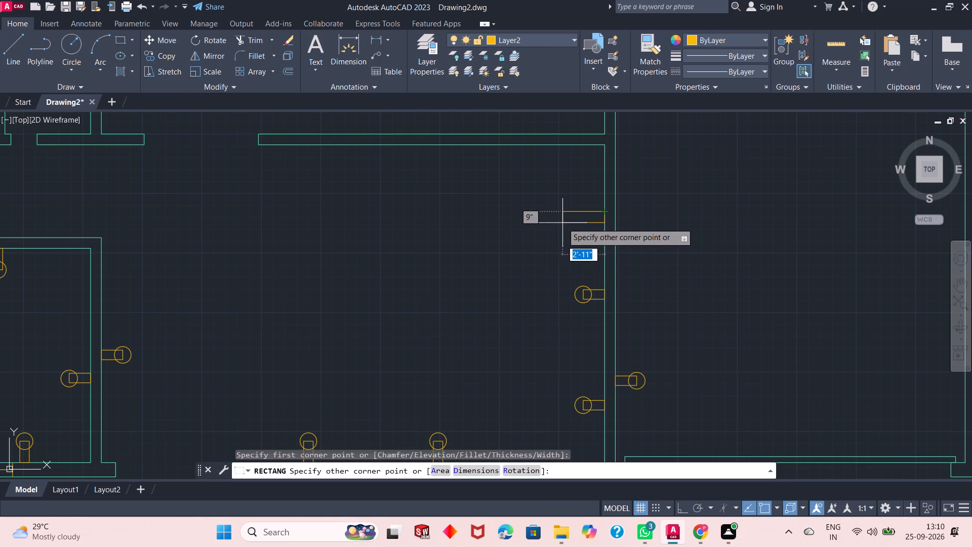
pyautogui.press('8')
pyautogui.press('BackSpace')
pyautogui.write('1\'6"')
pyautogui.press('Tab')
pyautogui.write('8"')
pyautogui.press('Return')
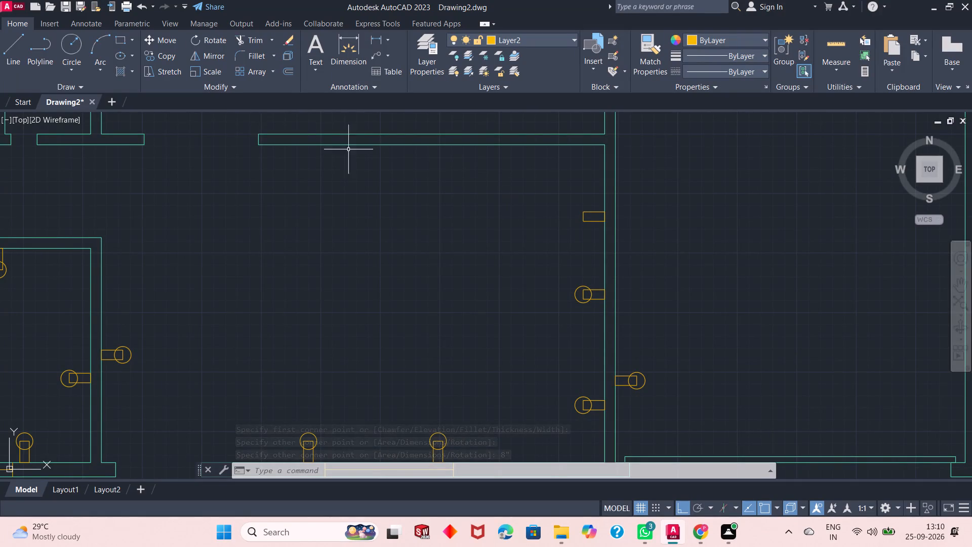
# Draw a circle of 7" radius centred on the midpoint of the left edge of the upper right-wall rectangle.
pyautogui.click(67, 51)
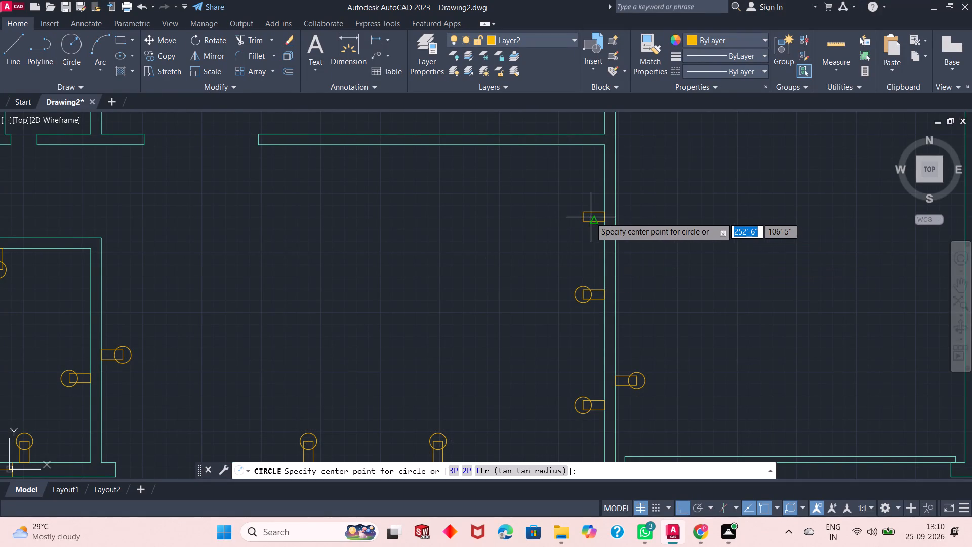
pyautogui.click(584, 218)
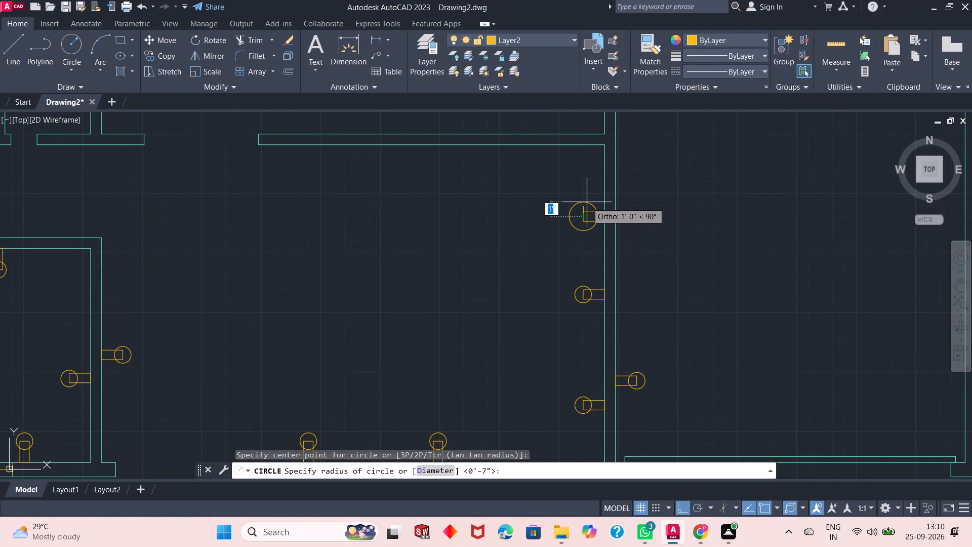
pyautogui.write('7"')
pyautogui.press('Return')
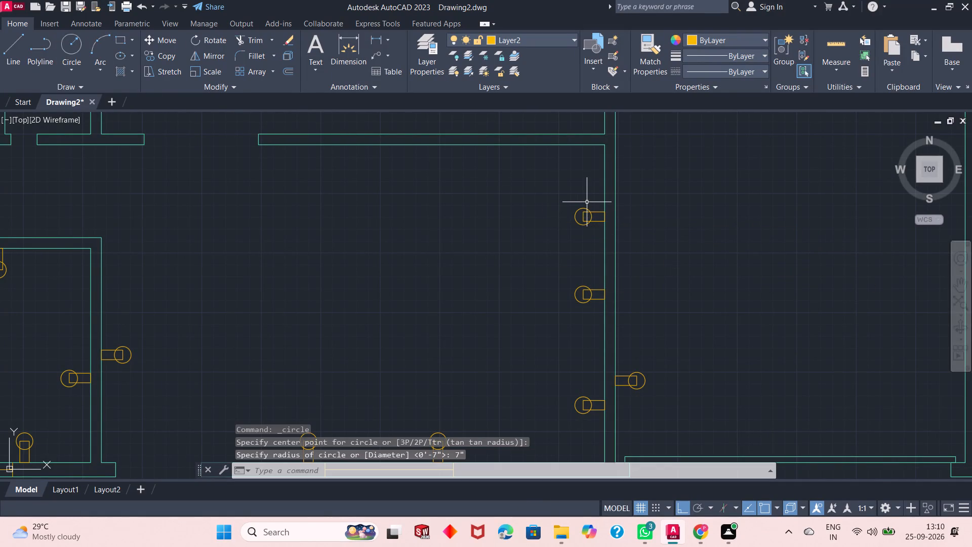
# Delete the middle rectangle-and-circle fixture on the central room's right wall.
pyautogui.scroll(2, 487, 298)
pyautogui.scroll(-5, 488, 293)
pyautogui.scroll(2, 490, 274)
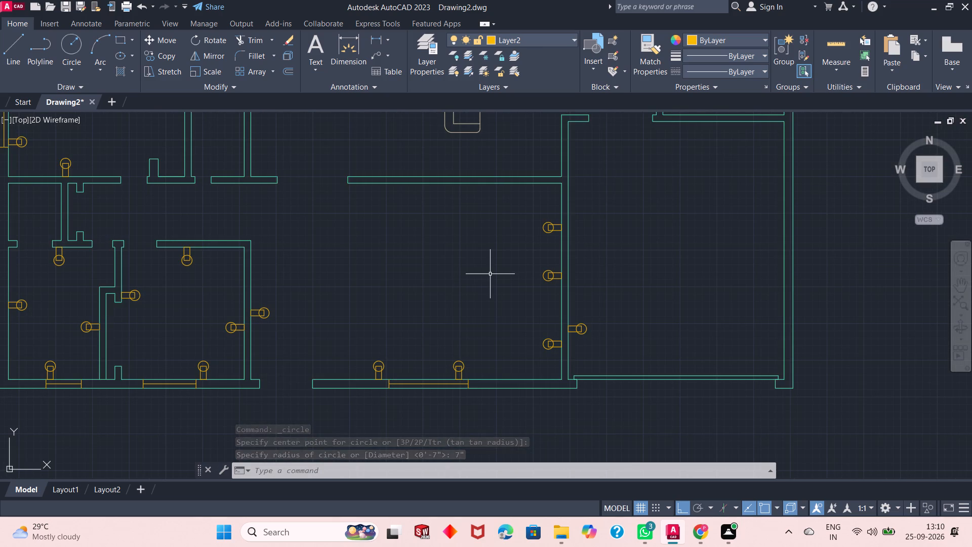
pyautogui.click(553, 263)
pyautogui.click(526, 294)
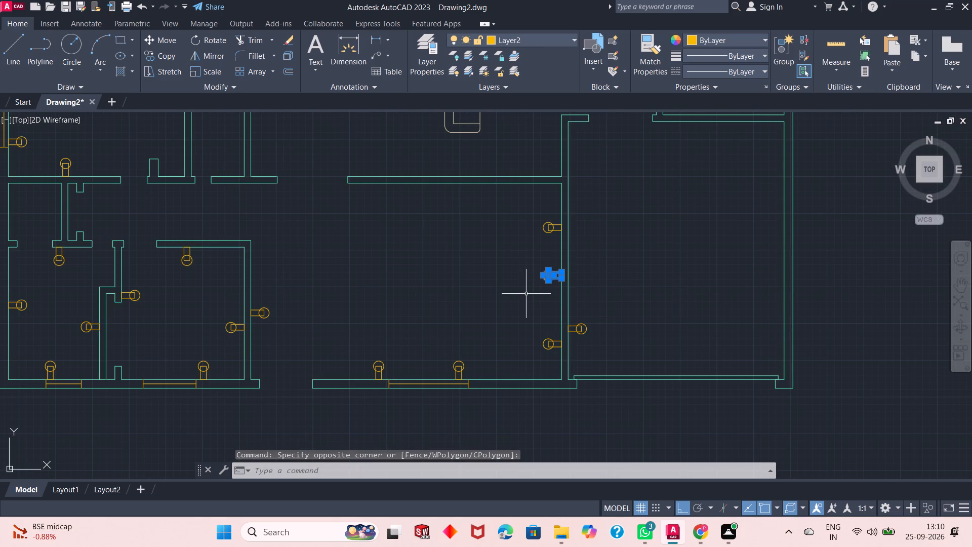
pyautogui.press('Delete')
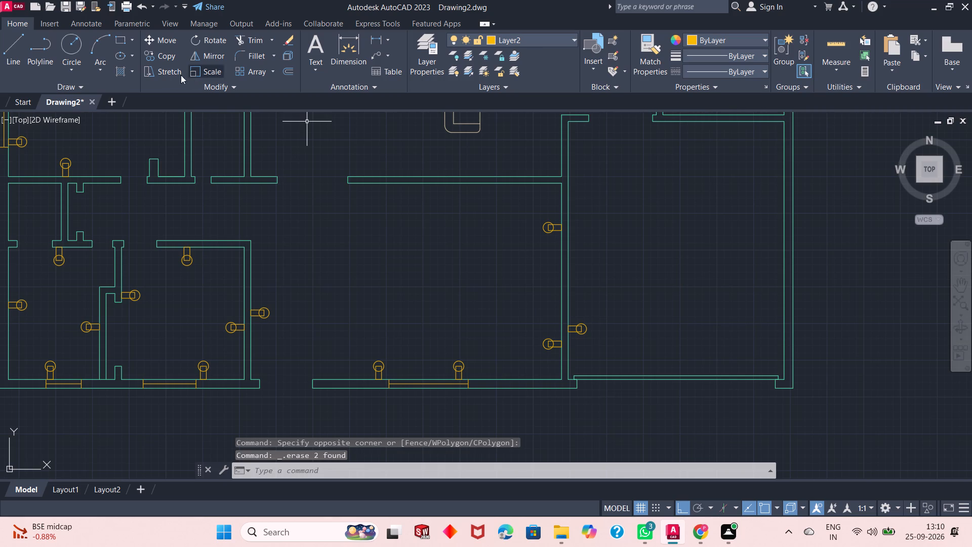
# Draw a rectangle 1'6" wide and 8" high extending inward from the central room's right wall, midway between the upper and lower fixtures.
pyautogui.click(119, 41)
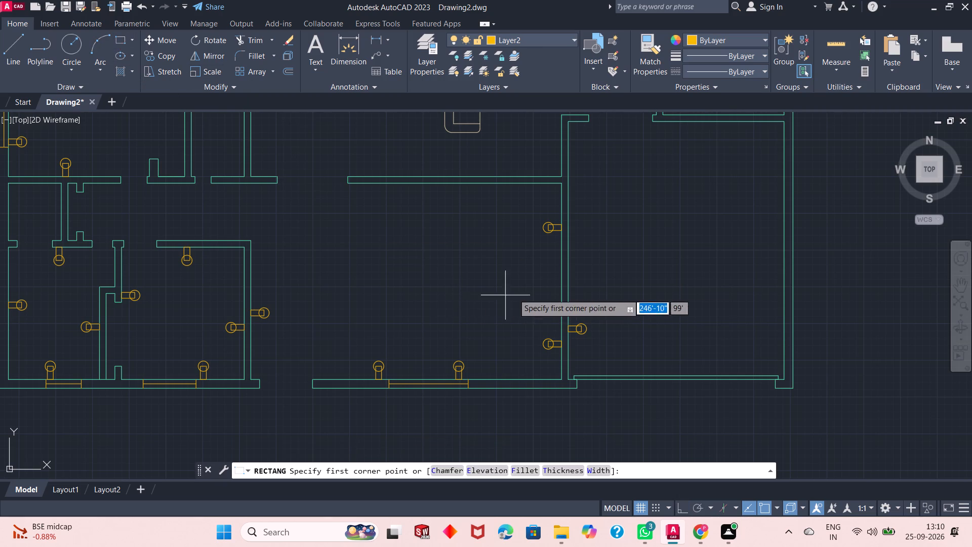
pyautogui.scroll(1, 552, 293)
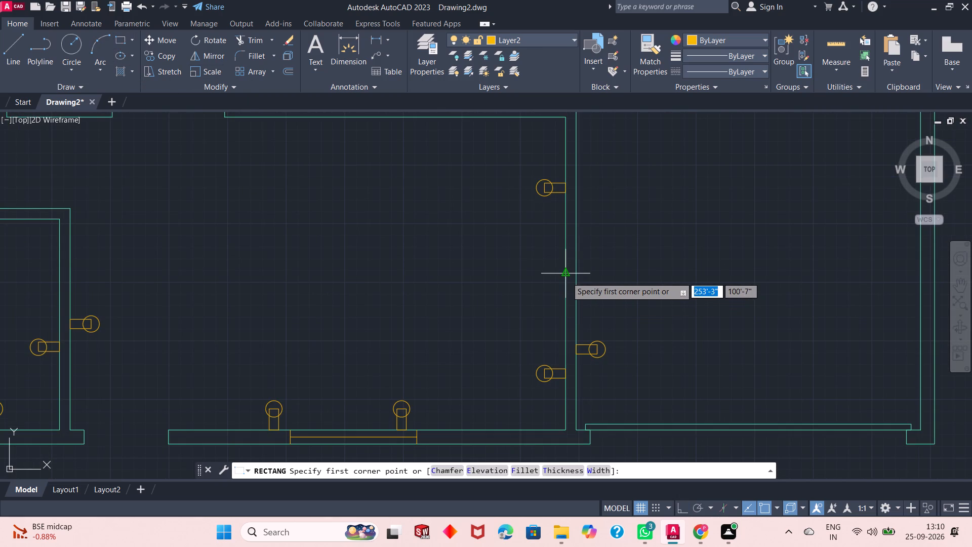
pyautogui.click(566, 277)
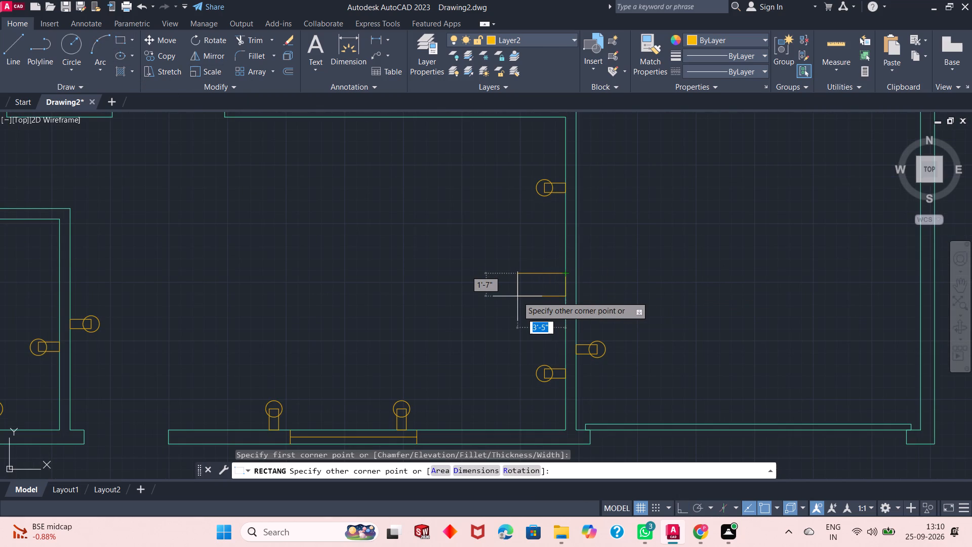
pyautogui.write('1\'6"')
pyautogui.press('Tab')
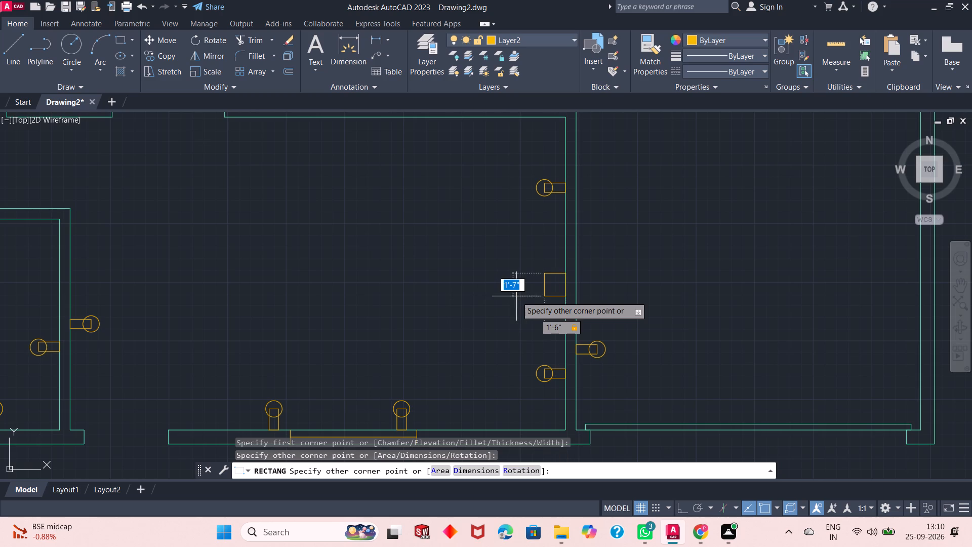
pyautogui.write('8"')
pyautogui.press('Return')
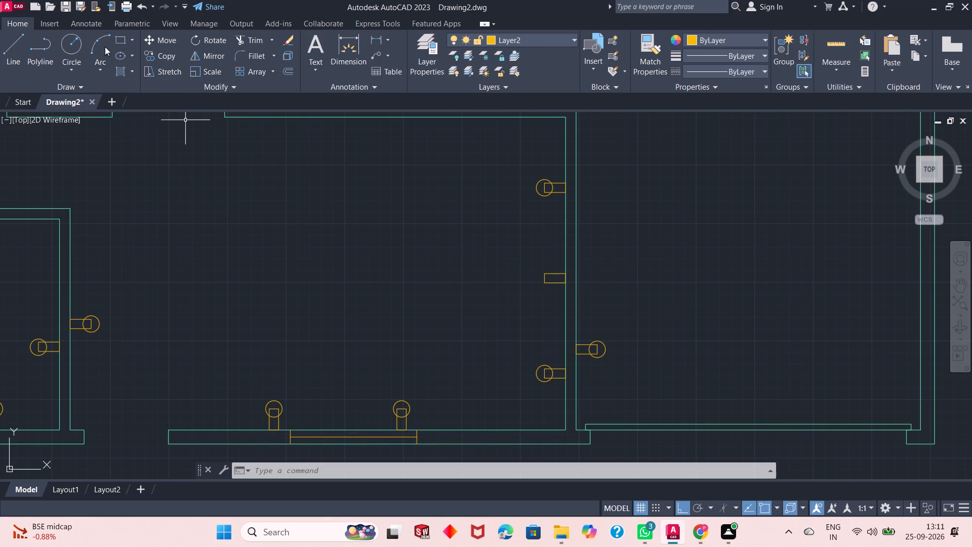
# Draw a circle of 7" radius centred on the midpoint of the left edge of the middle right-wall rectangle.
pyautogui.click(84, 44)
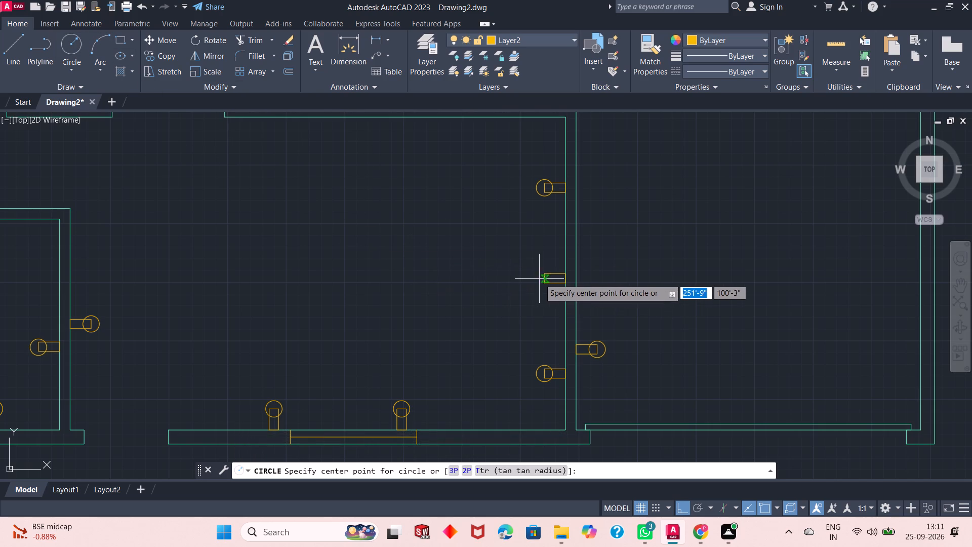
pyautogui.click(541, 279)
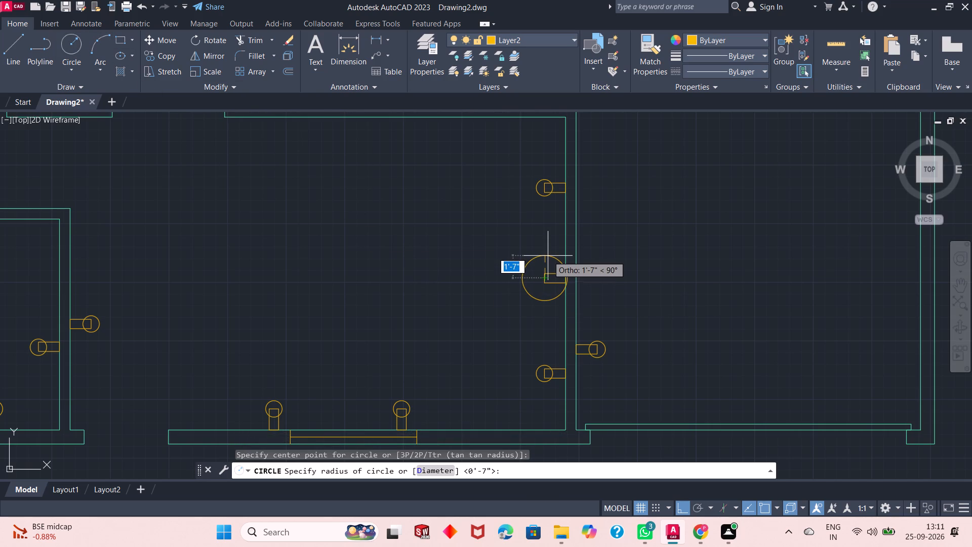
pyautogui.write('7"')
pyautogui.press('Return')
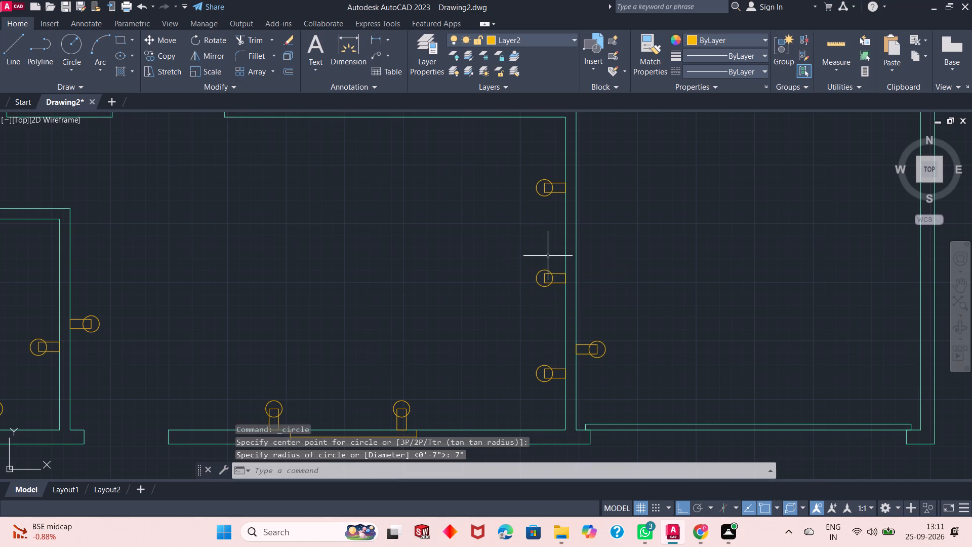
# Draw a rectangle 8" wide and 1'6" high extending down from the central room's top wall, near its right end.
pyautogui.scroll(-2, 536, 285)
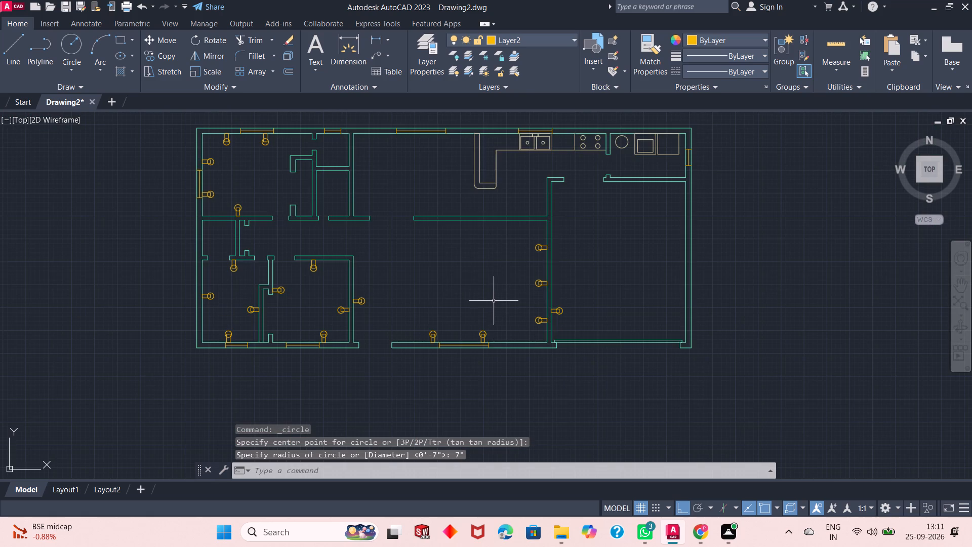
pyautogui.scroll(1, 529, 234)
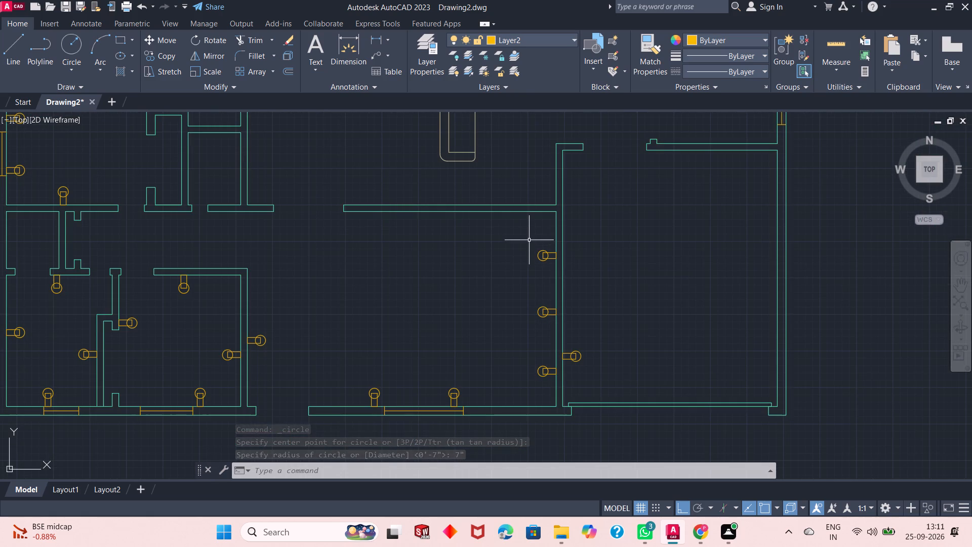
pyautogui.click(117, 37)
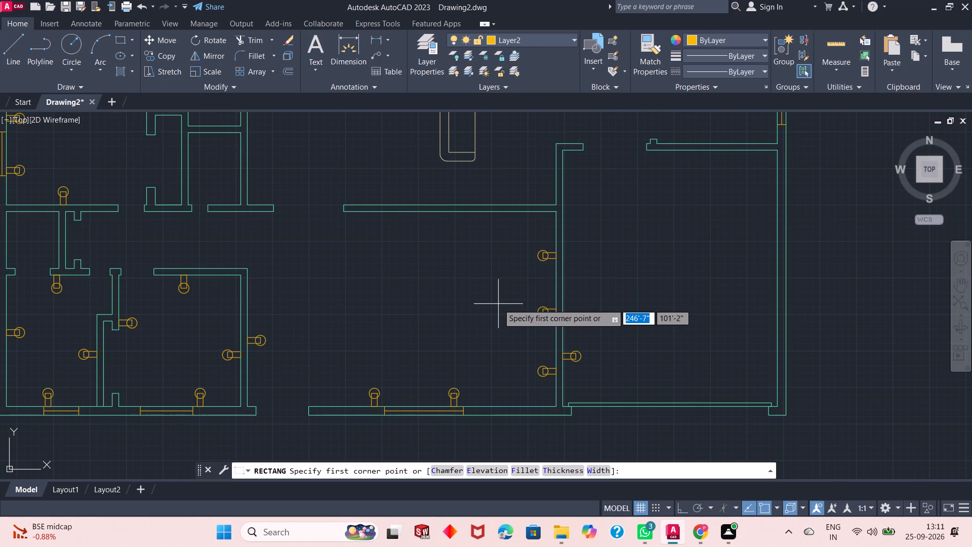
pyautogui.click(506, 212)
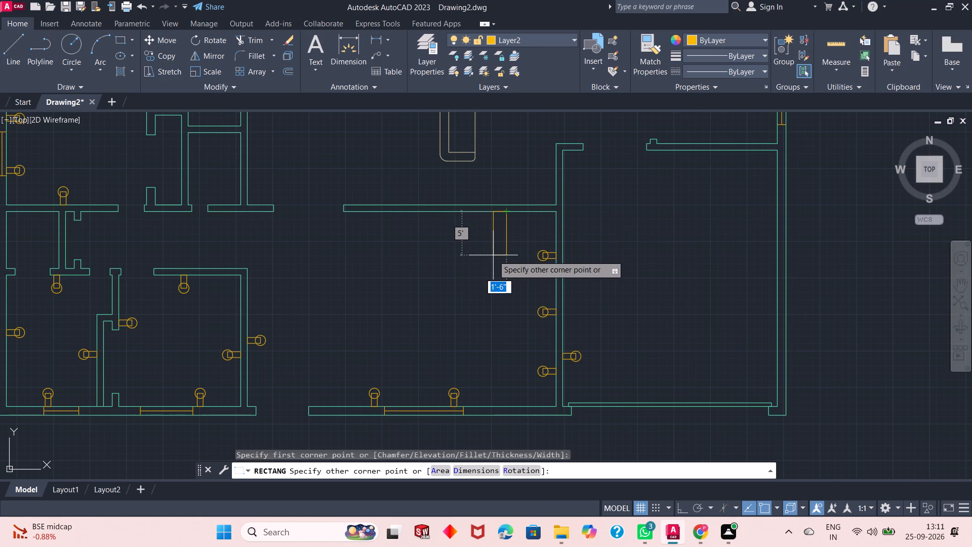
pyautogui.press('8')
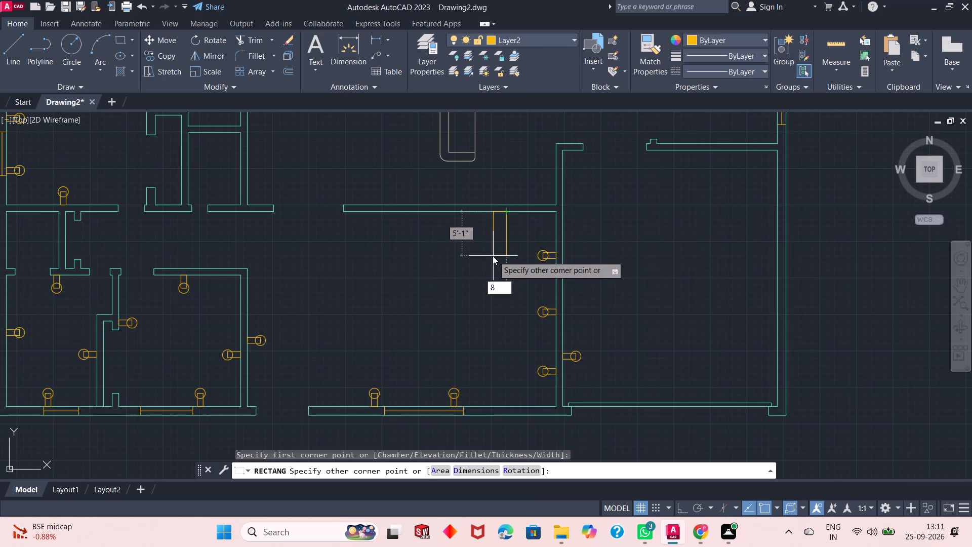
pyautogui.hotkey('shift', '"')
pyautogui.press('Tab')
pyautogui.write("1'6")
pyautogui.hotkey('shift', '"')
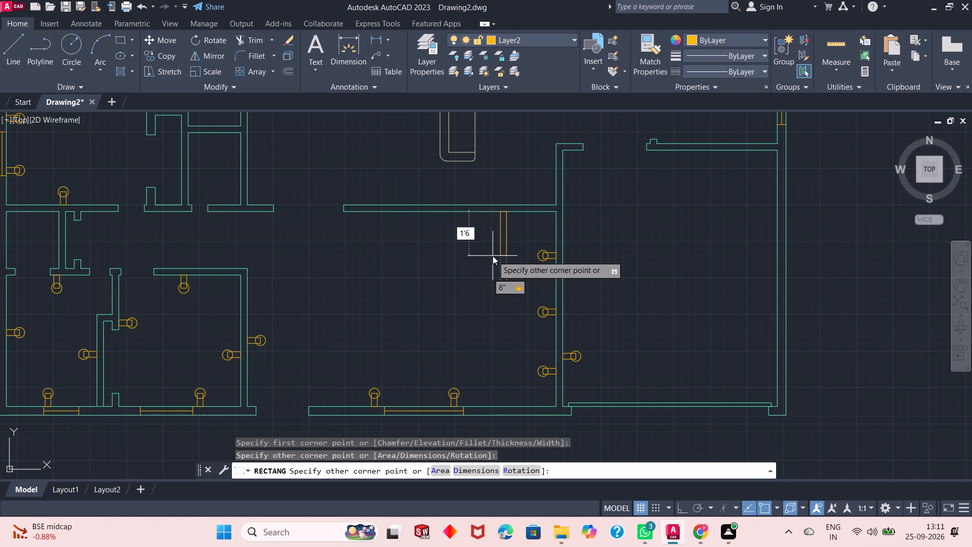
pyautogui.press('Return')
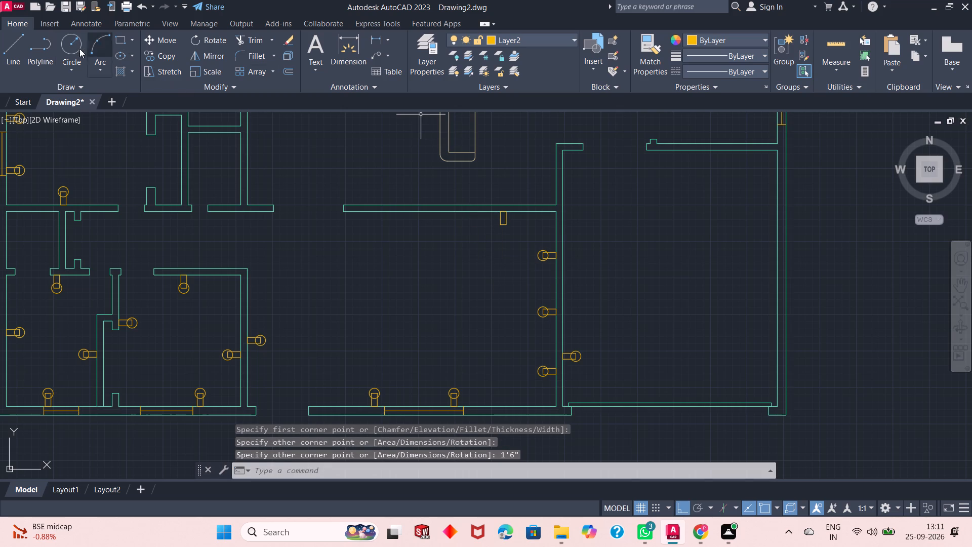
# Draw a circle of 7" radius centred on the midpoint of the bottom edge of the top-wall rectangle.
pyautogui.click(75, 47)
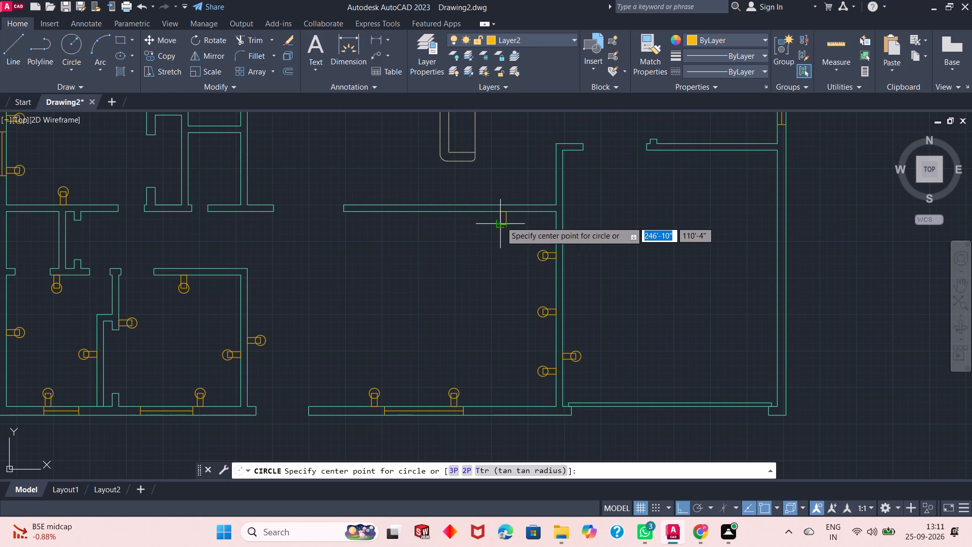
pyautogui.click(505, 226)
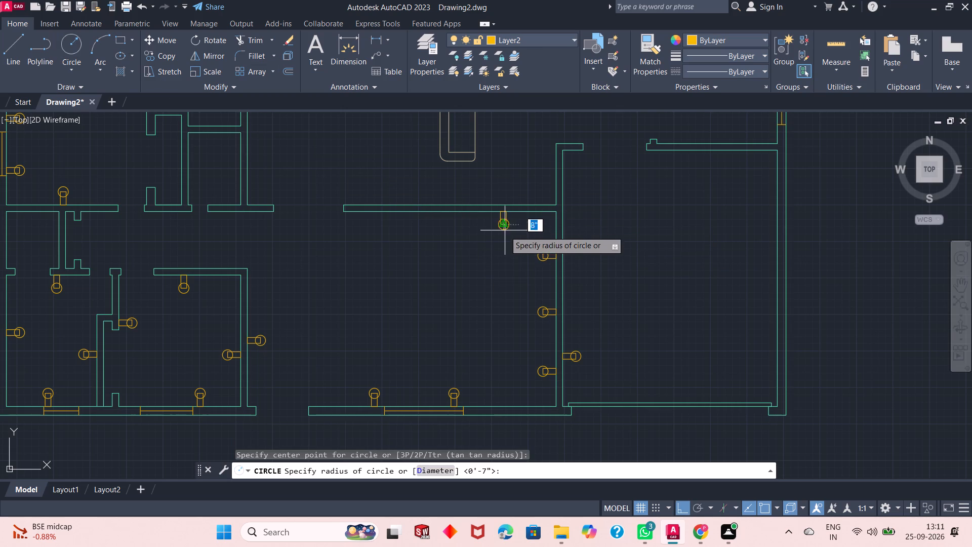
pyautogui.write('7"')
pyautogui.press('Return')
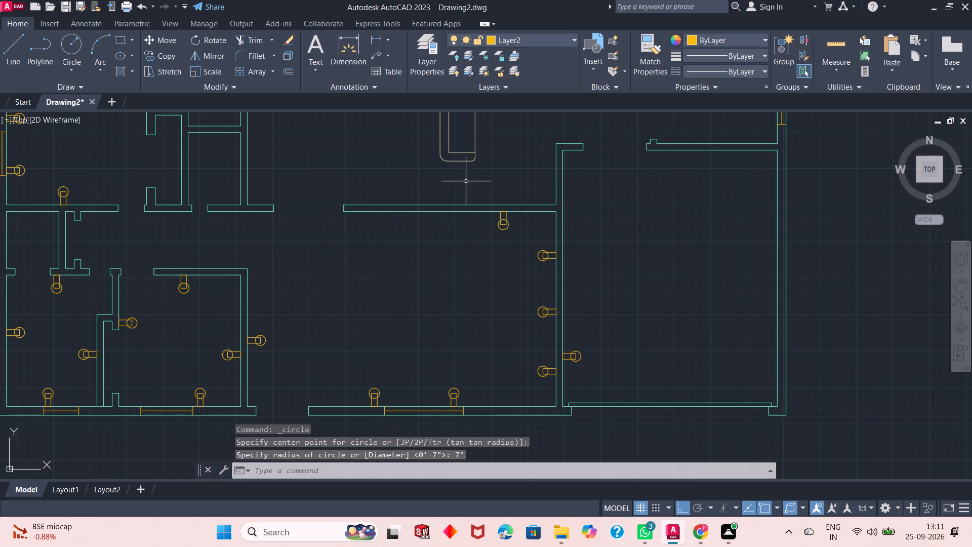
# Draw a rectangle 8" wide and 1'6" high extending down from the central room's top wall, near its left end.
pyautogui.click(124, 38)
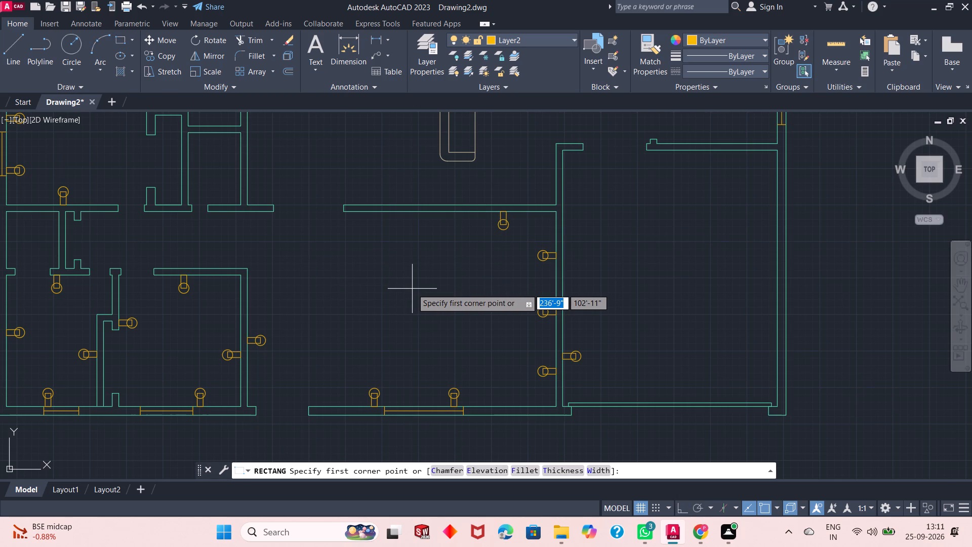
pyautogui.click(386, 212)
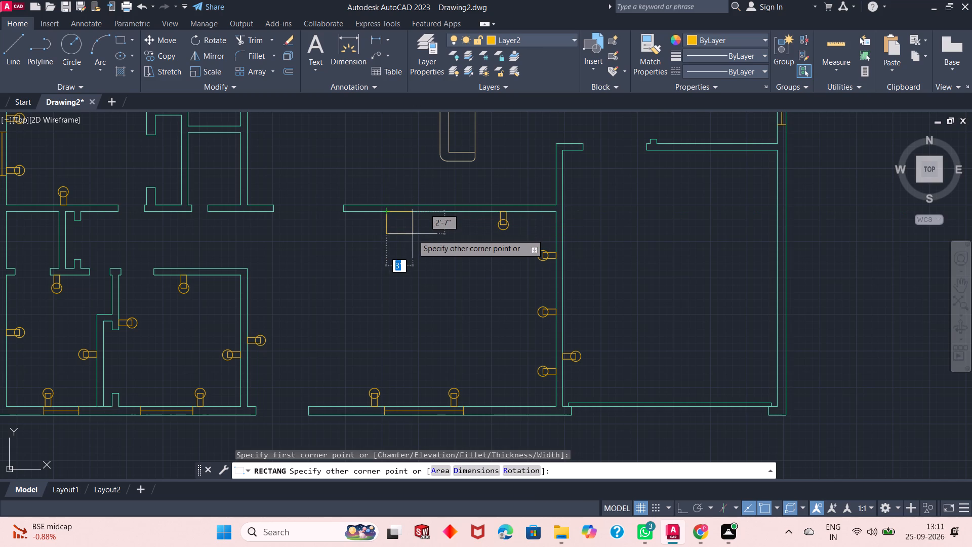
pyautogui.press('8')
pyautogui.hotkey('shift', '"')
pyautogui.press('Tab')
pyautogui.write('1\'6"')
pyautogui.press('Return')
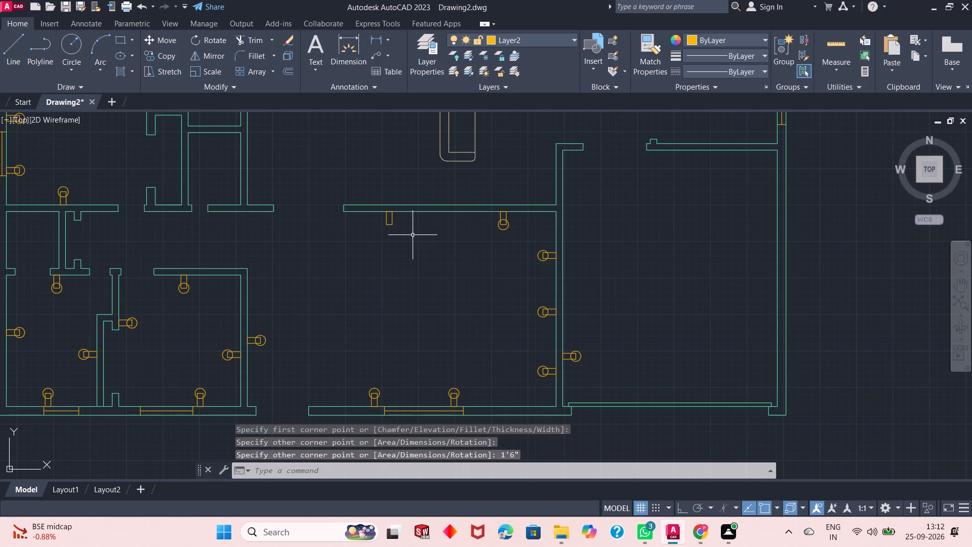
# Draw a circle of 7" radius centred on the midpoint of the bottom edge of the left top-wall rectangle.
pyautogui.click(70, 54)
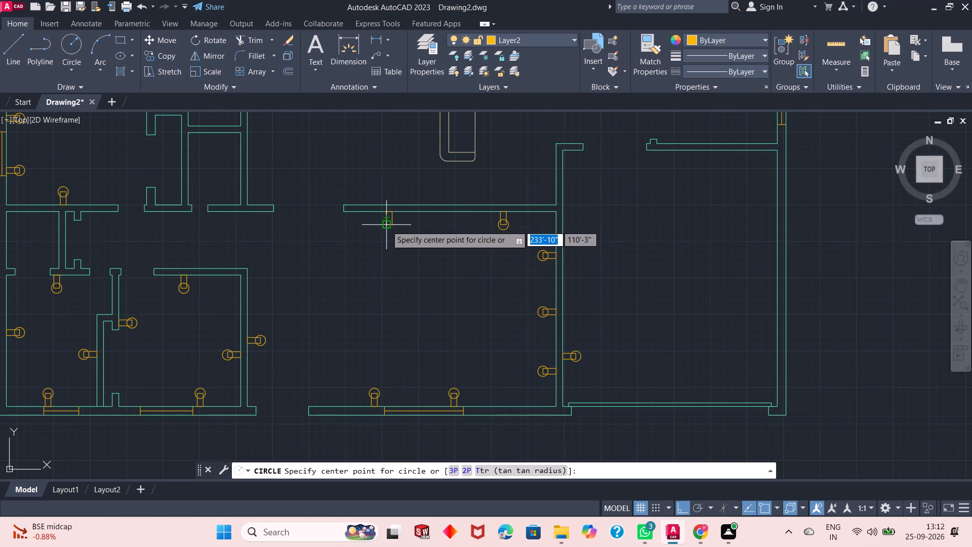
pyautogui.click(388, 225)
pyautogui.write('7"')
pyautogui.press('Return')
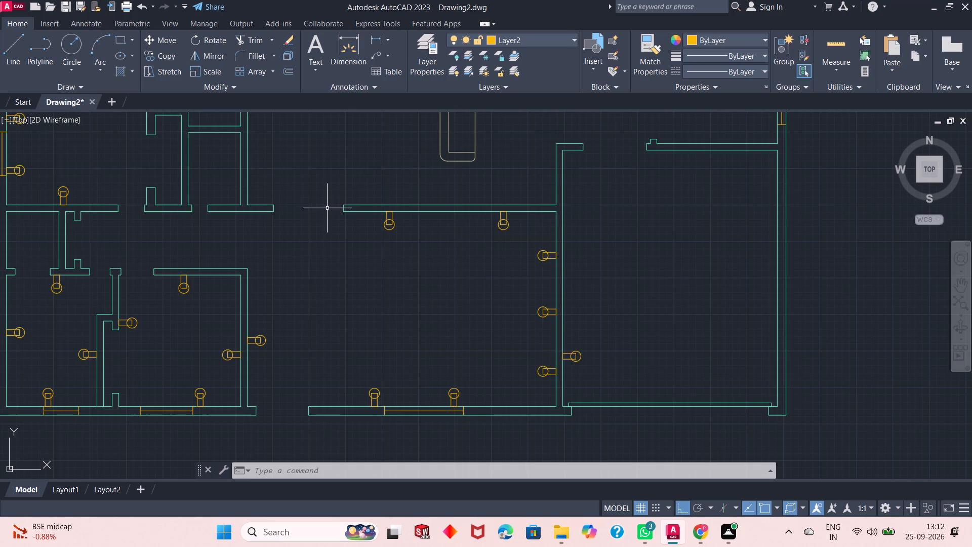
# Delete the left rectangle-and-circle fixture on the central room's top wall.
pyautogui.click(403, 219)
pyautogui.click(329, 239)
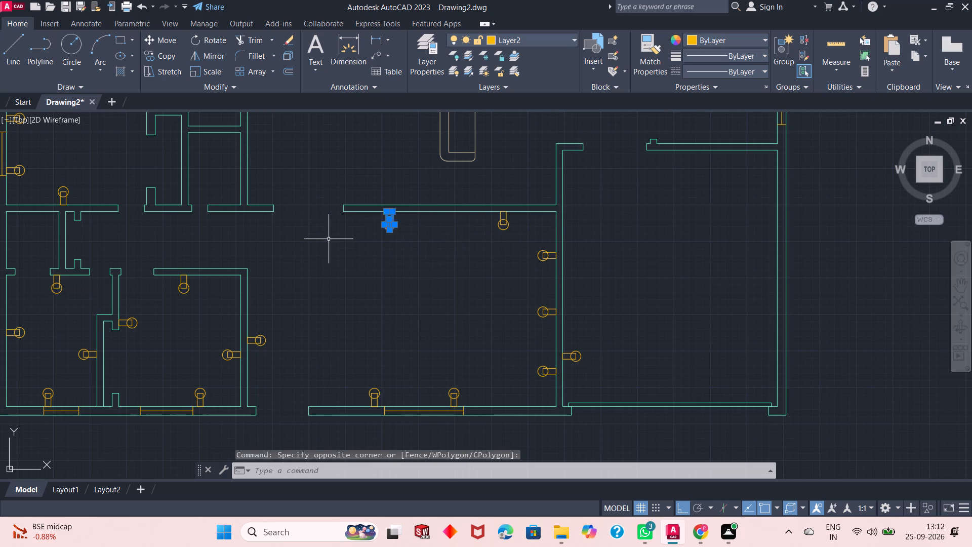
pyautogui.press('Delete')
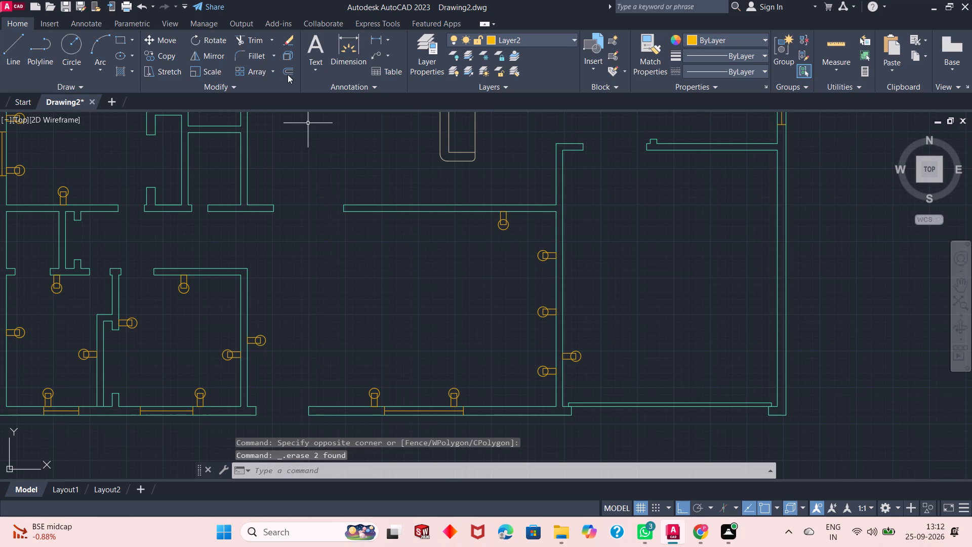
# Draw a rectangle 8" wide and 1'6" high down from the central room's top wall, slightly farther from its left end than the deleted fixture.
pyautogui.click(116, 40)
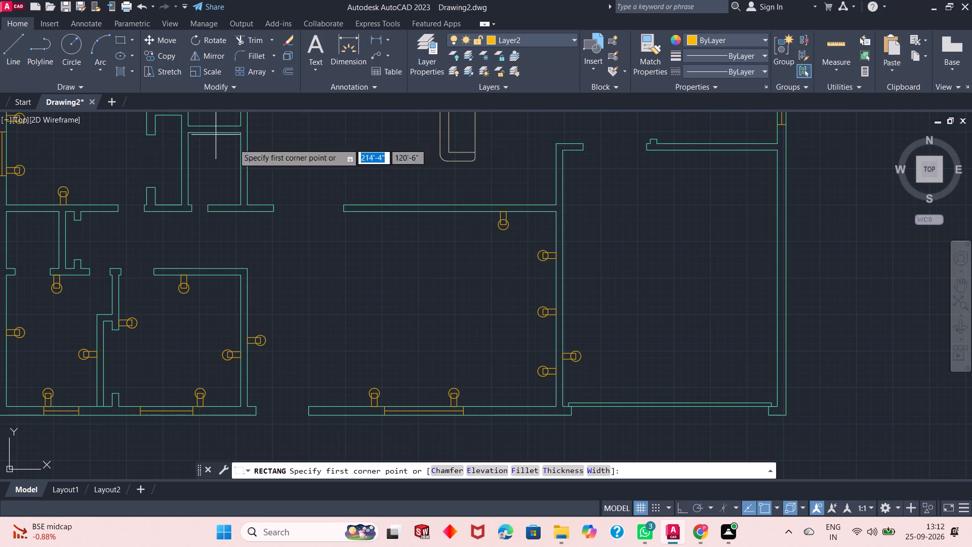
pyautogui.click(408, 212)
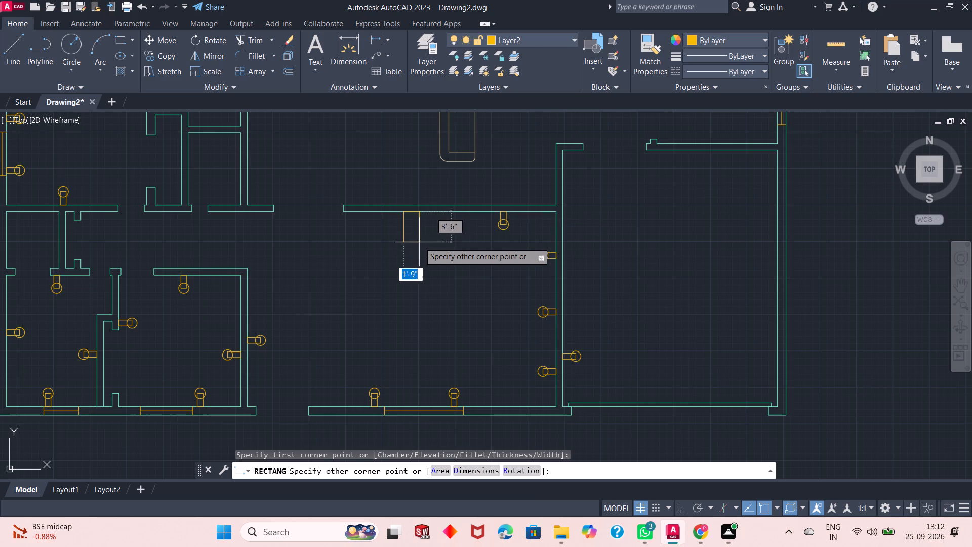
pyautogui.write('8"')
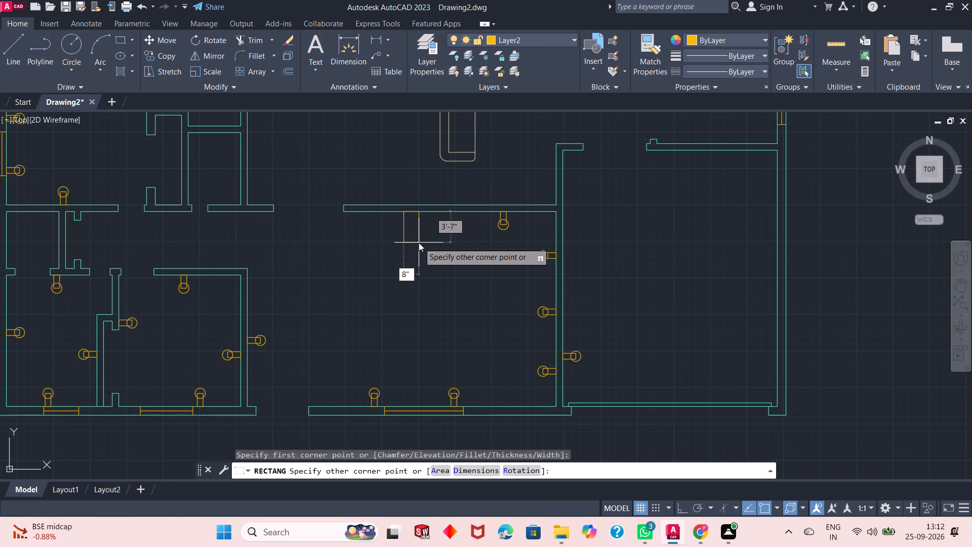
pyautogui.press('Tab')
pyautogui.write('1\'6"')
pyautogui.press('Return')
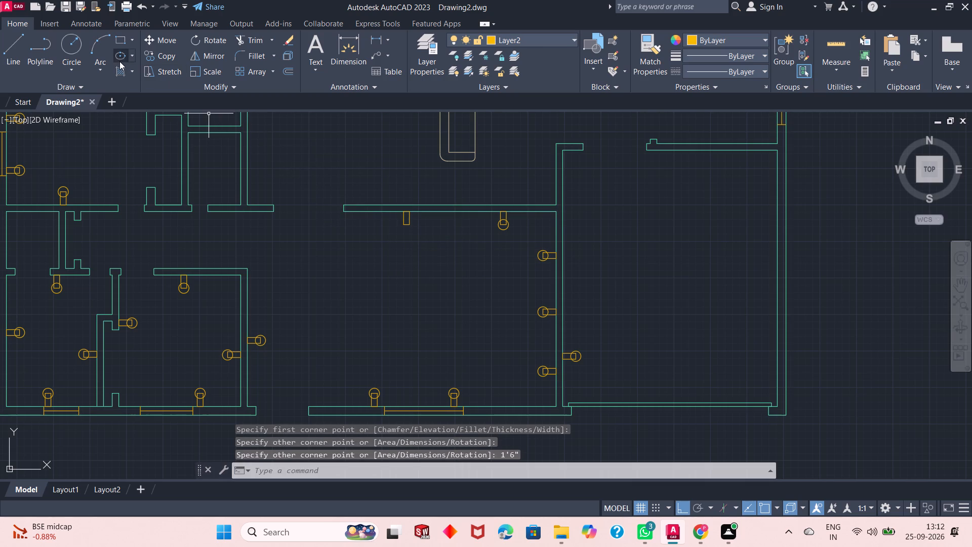
# Draw a circle of 7" radius centred on the midpoint of the bottom edge of the new left top-wall rectangle.
pyautogui.click(66, 40)
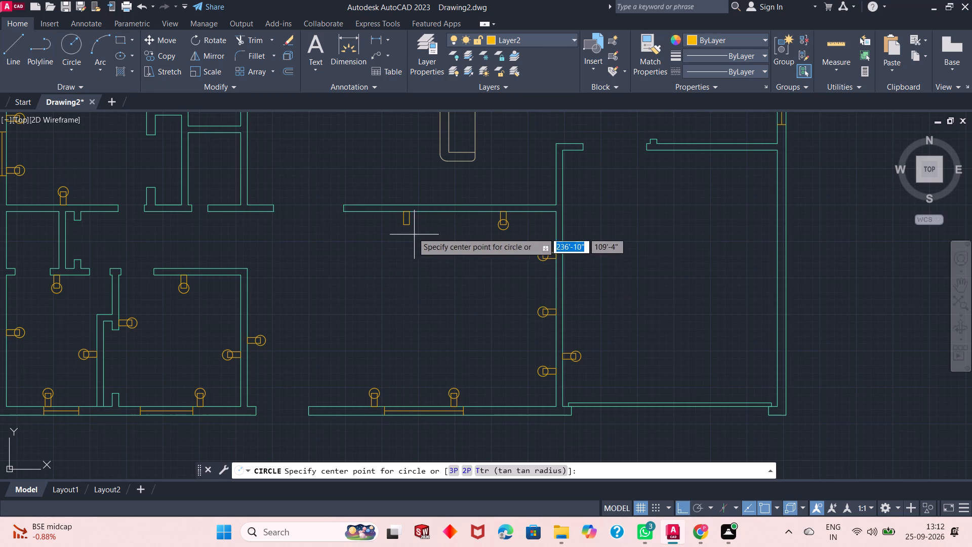
pyautogui.click(404, 226)
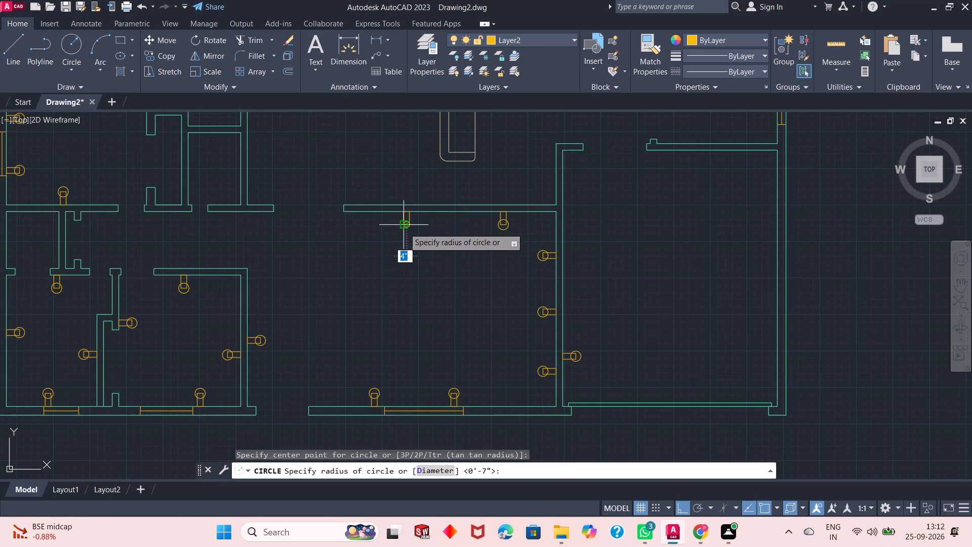
pyautogui.write('7"')
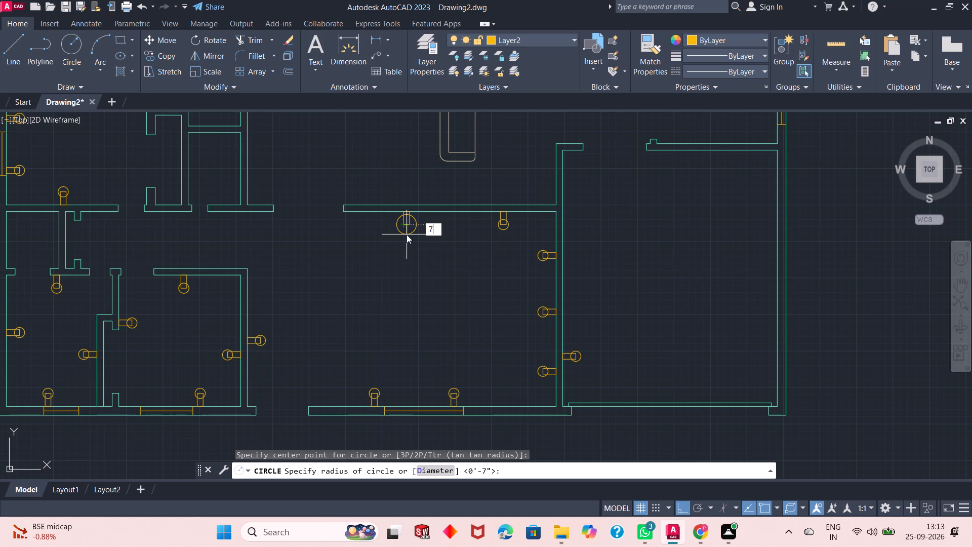
pyautogui.press('Return')
pyautogui.scroll(1, 417, 225)
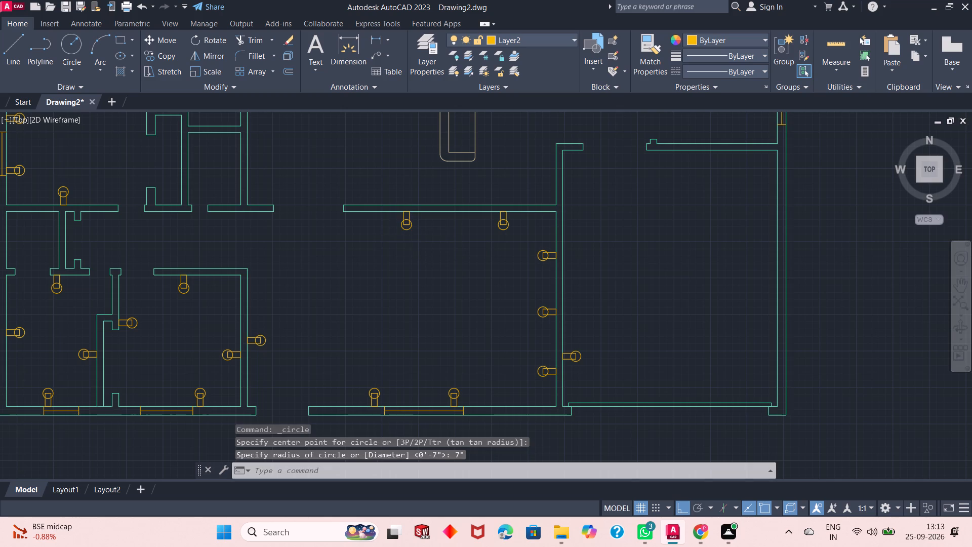
pyautogui.scroll(-1, 417, 225)
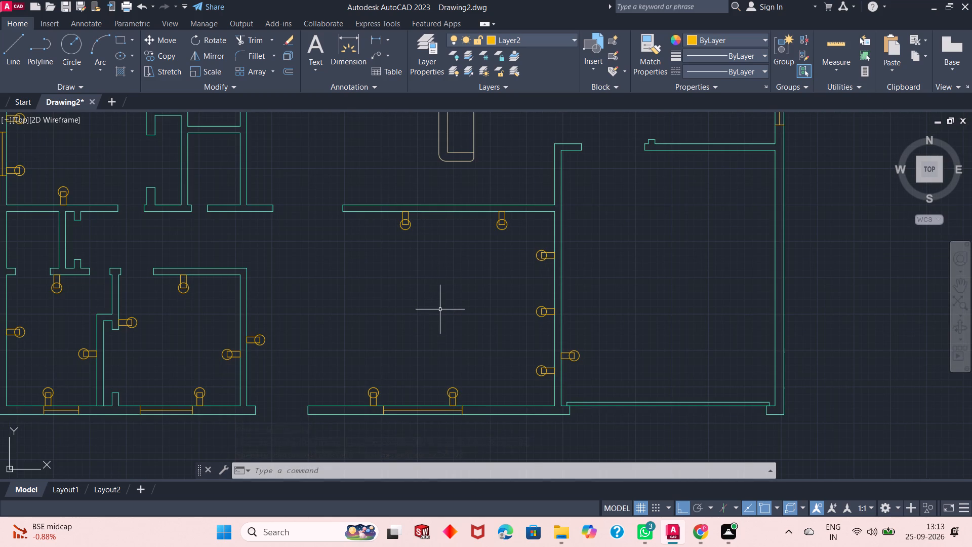
# Examine the whole floor plan and the large right-hand room for walls still without fixtures.
pyautogui.scroll(-1, 439, 310)
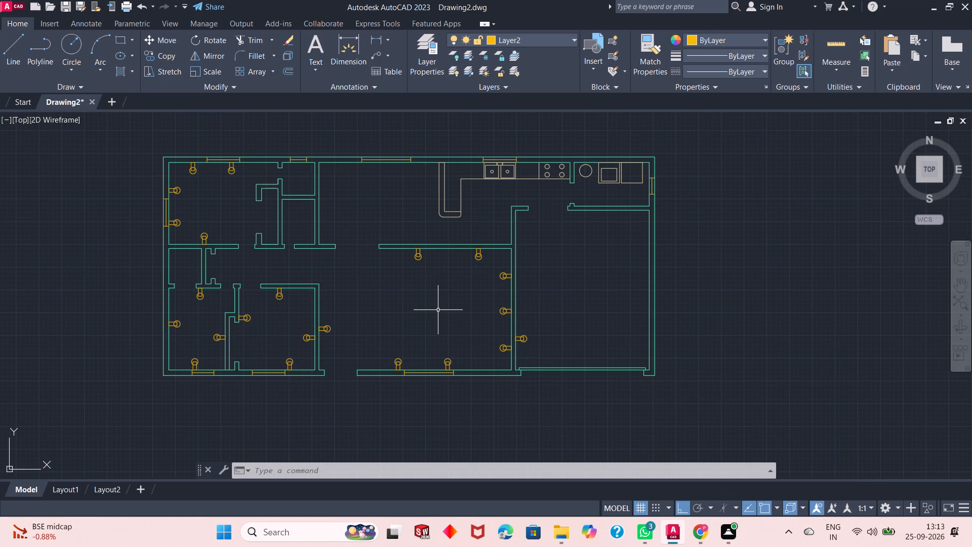
pyautogui.scroll(1, 438, 310)
pyautogui.scroll(-1, 437, 309)
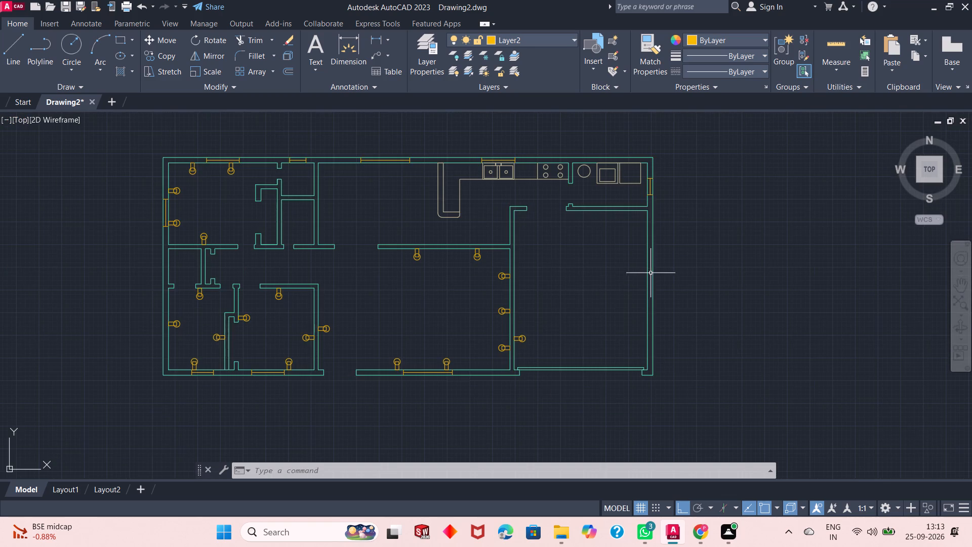
pyautogui.scroll(1, 653, 272)
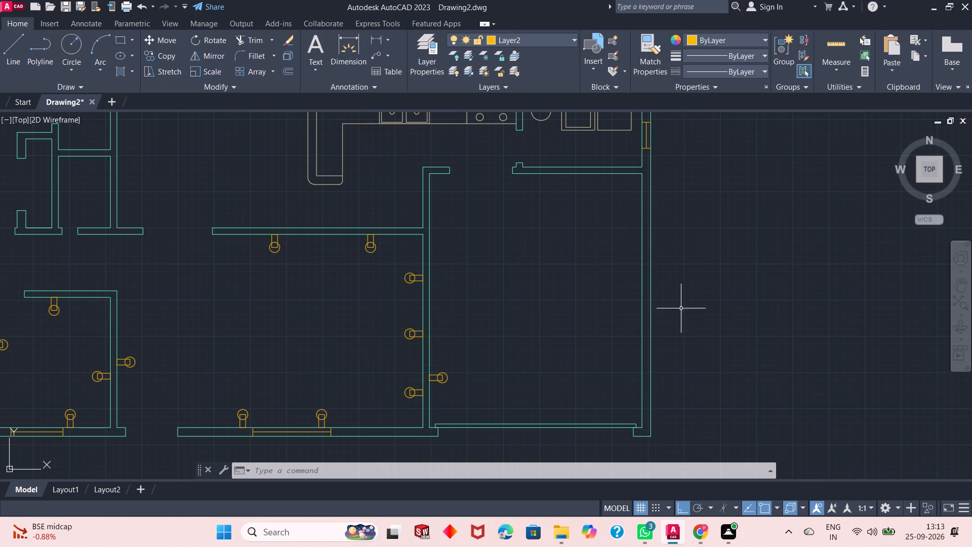
pyautogui.scroll(-1, 728, 297)
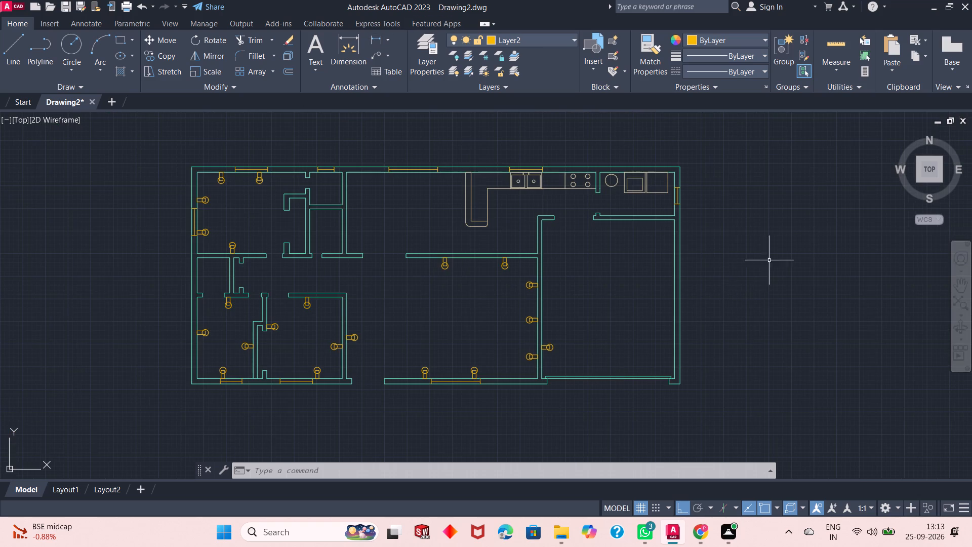
pyautogui.scroll(1, 778, 243)
pyautogui.scroll(-1, 521, 364)
pyautogui.scroll(1, 526, 362)
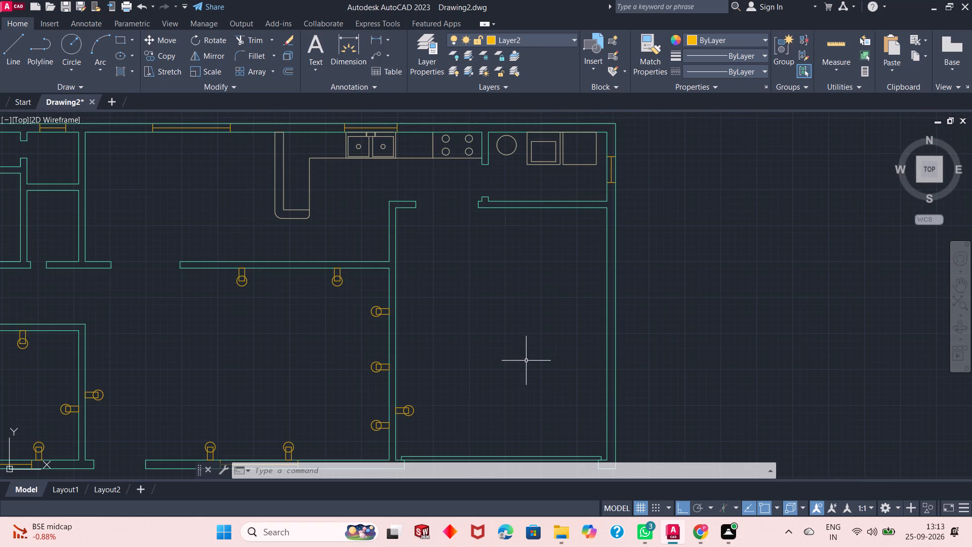
pyautogui.scroll(-1, 522, 369)
pyautogui.scroll(1, 520, 403)
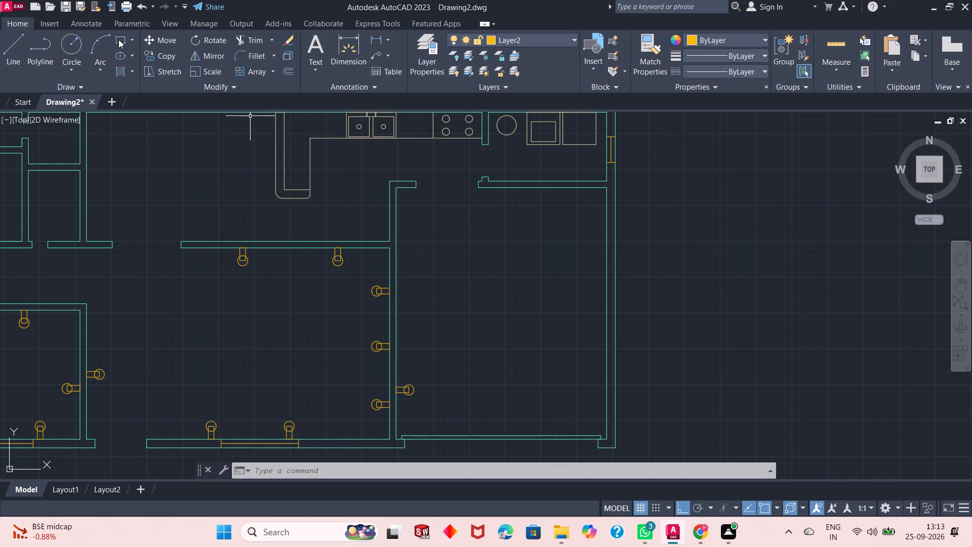
# Draw a rectangle 1'6" wide and 8" high projecting into the right-hand room from the upper part of its left wall.
pyautogui.click(118, 40)
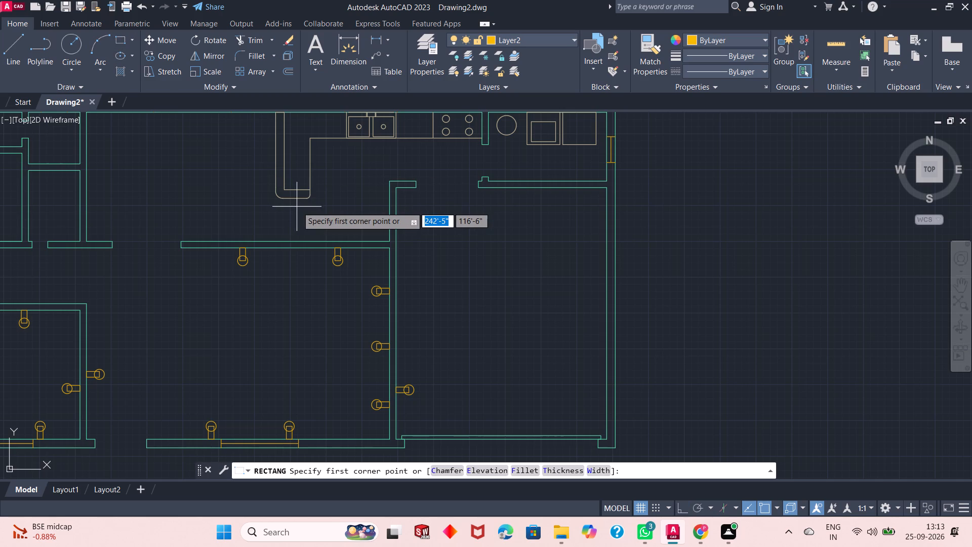
pyautogui.click(396, 238)
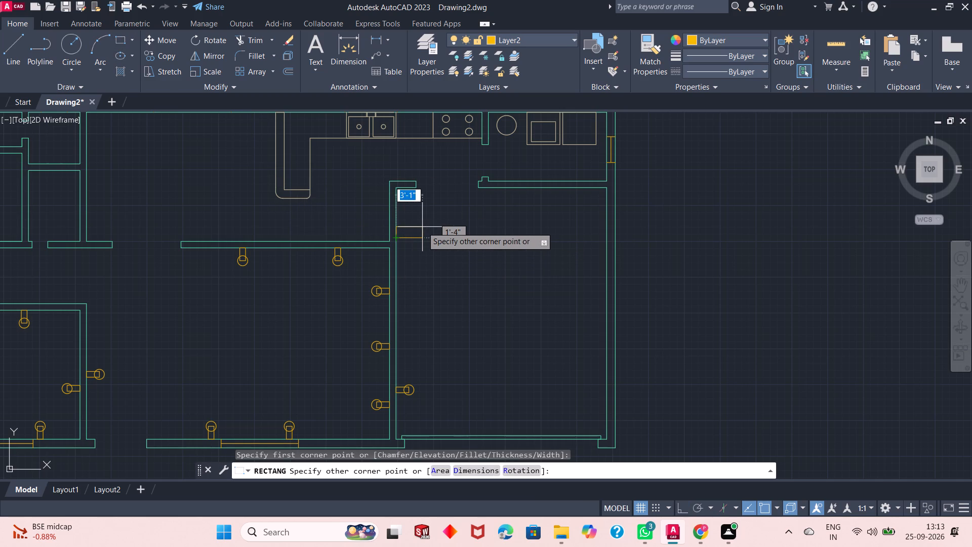
pyautogui.write('1\'6"')
pyautogui.press('Tab')
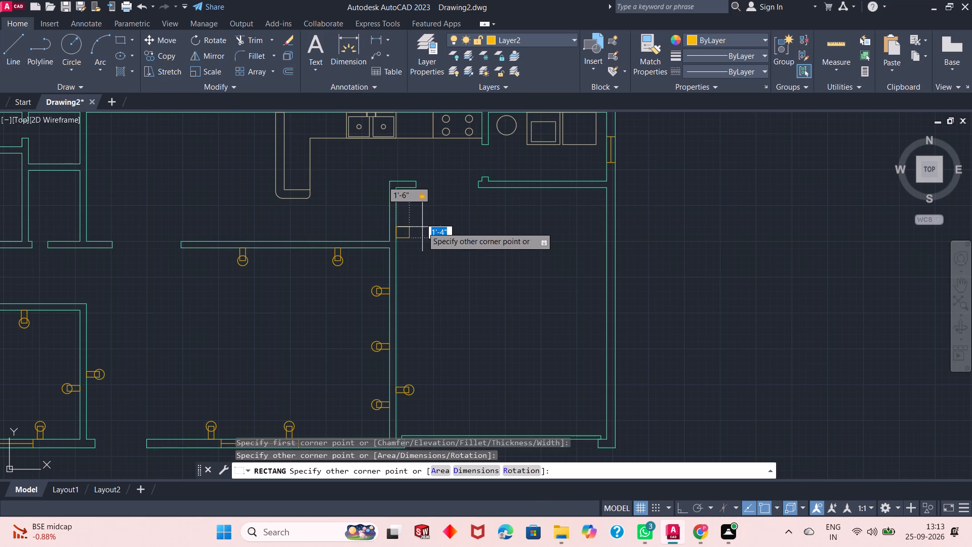
pyautogui.write('8"')
pyautogui.press('Return')
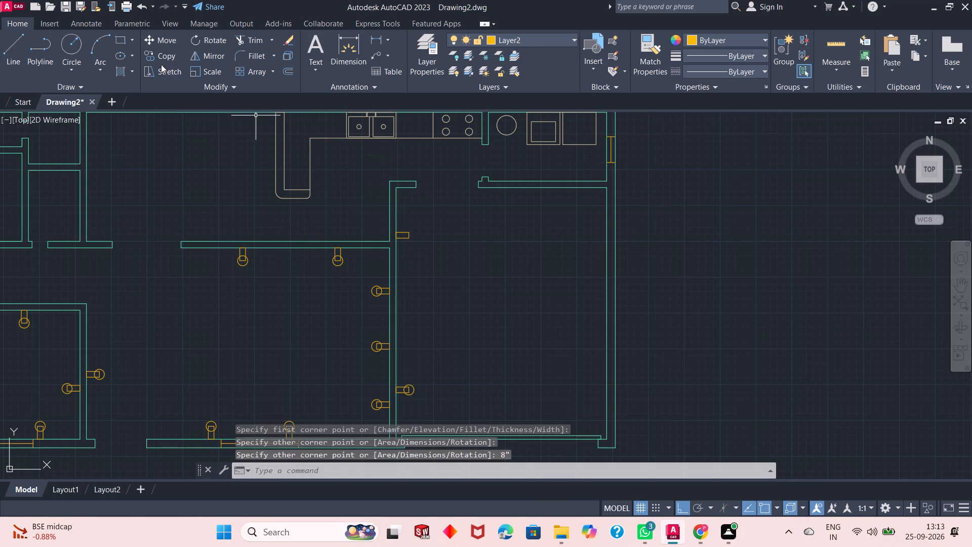
# Draw a circle of 7" radius centred on the midpoint of the right edge of the new left-wall rectangle.
pyautogui.click(69, 44)
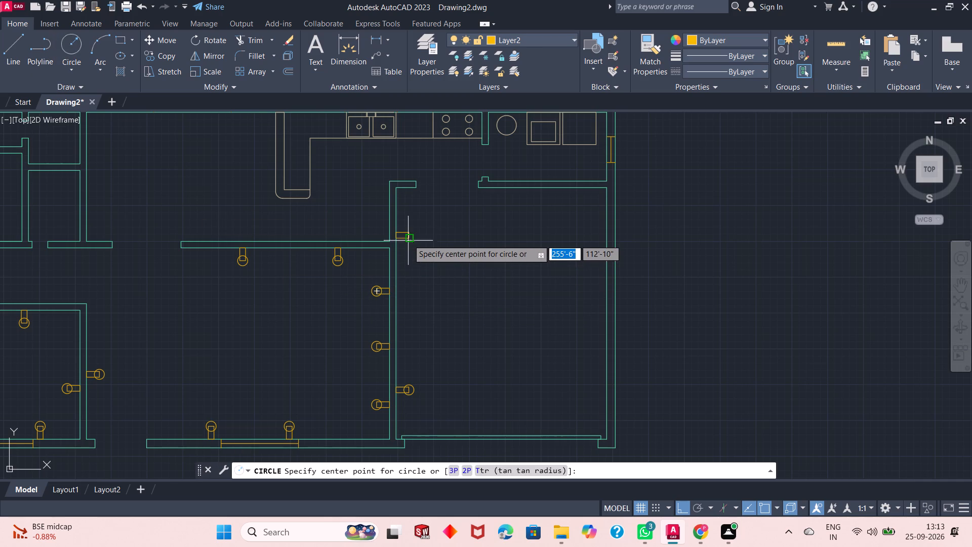
pyautogui.scroll(1, 408, 234)
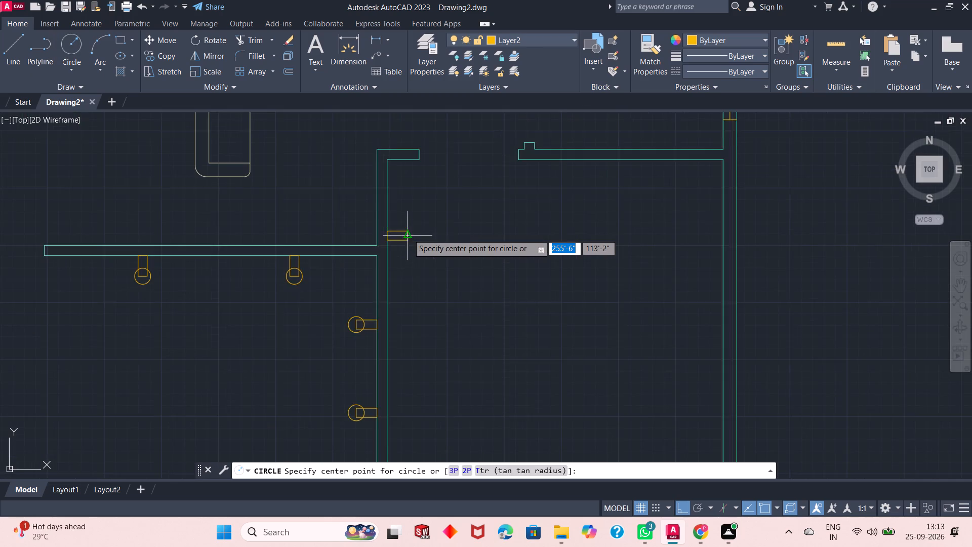
pyautogui.scroll(1, 408, 234)
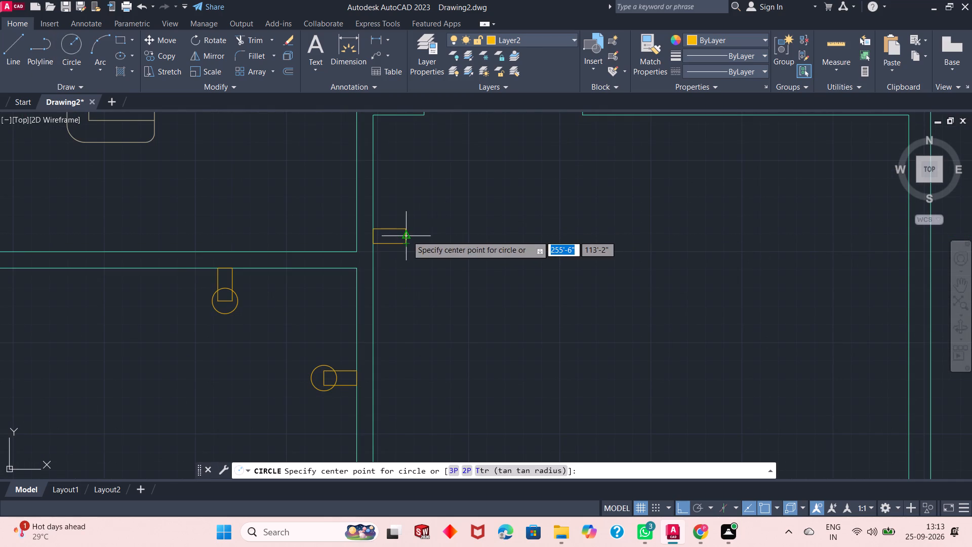
pyautogui.click(407, 236)
pyautogui.write('7"')
pyautogui.press('Return')
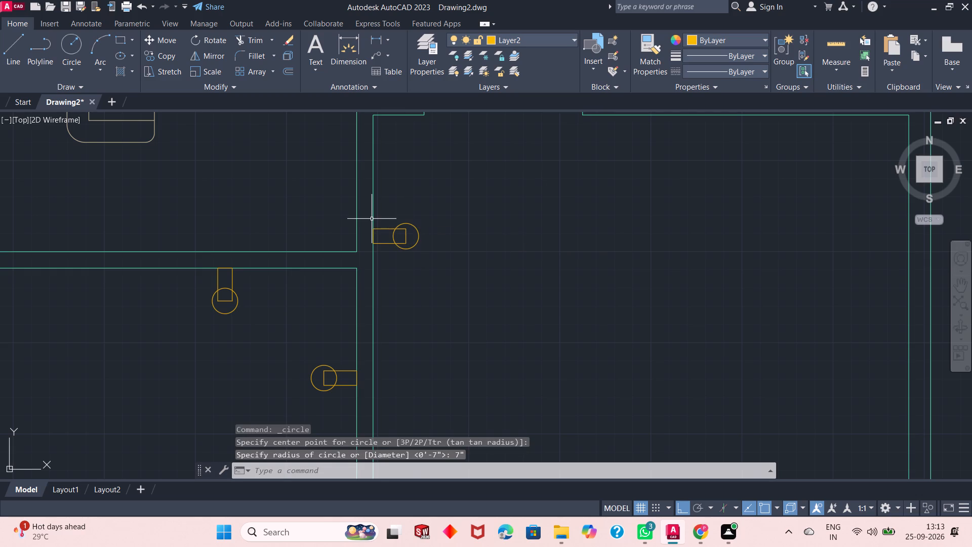
# Draw a rectangle 8" wide and 1'6" high down from the right-hand room's top wall, a little right of the door opening.
pyautogui.scroll(2, 418, 297)
pyautogui.scroll(-4, 409, 279)
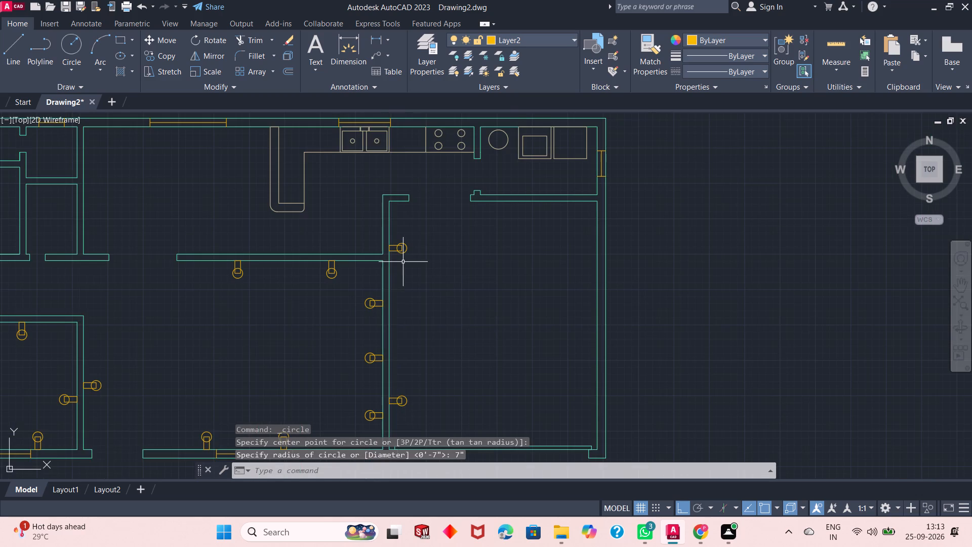
pyautogui.click(120, 37)
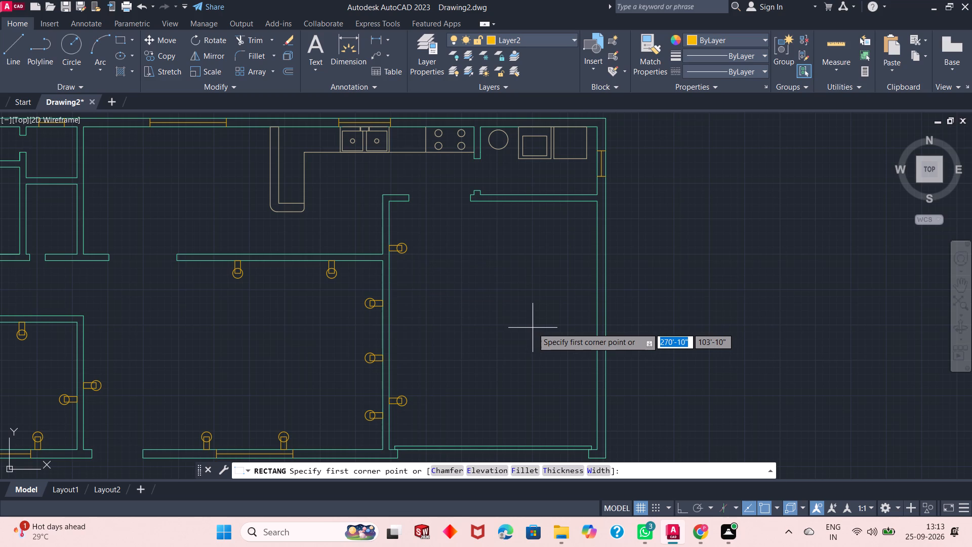
pyautogui.click(508, 202)
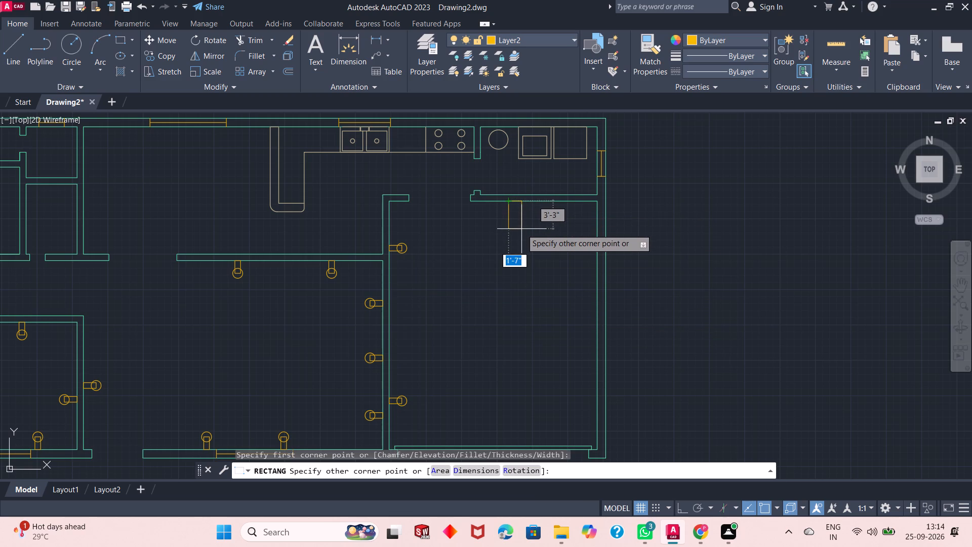
pyautogui.write('8"')
pyautogui.press('Tab')
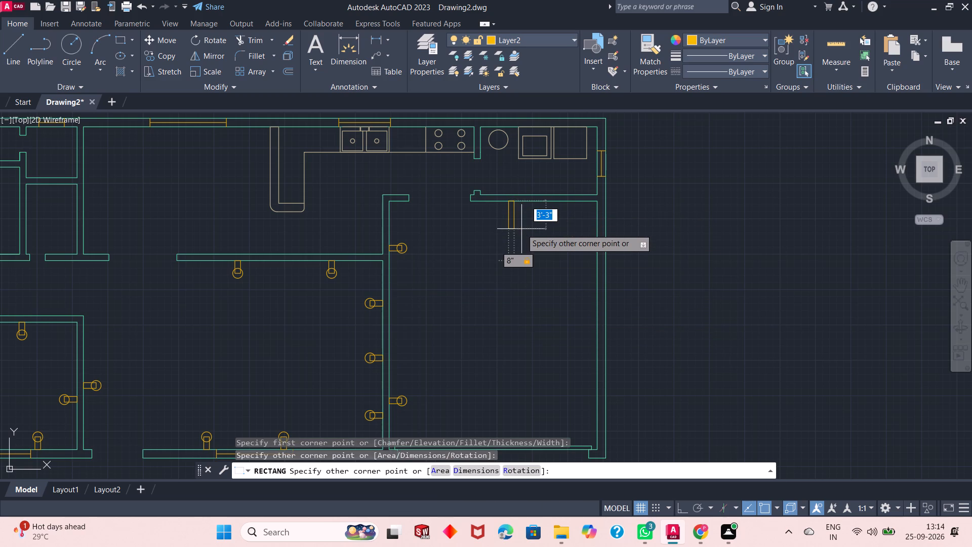
pyautogui.write('1\'6"')
pyautogui.press('Return')
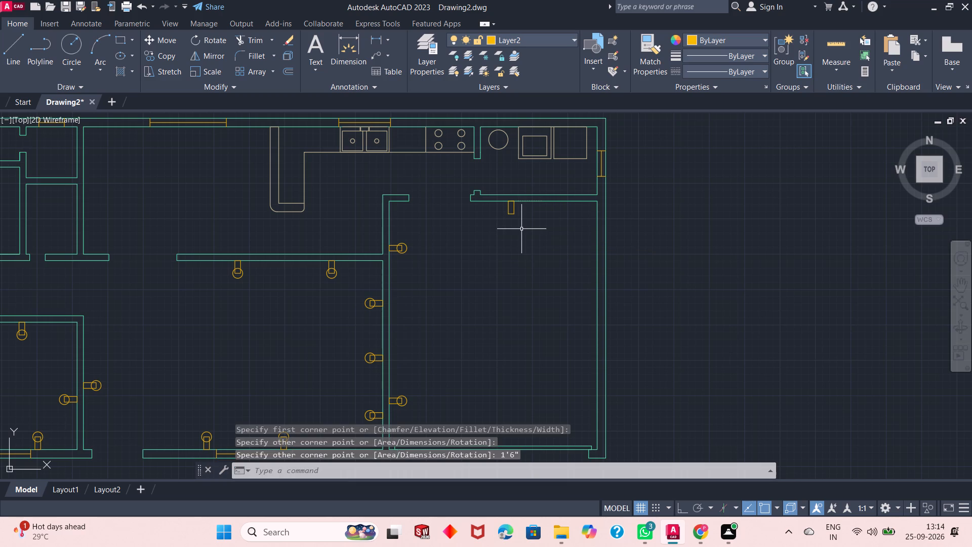
# Draw a circle of 7" radius centred on the midpoint of the bottom edge of the right-hand room's top-wall rectangle.
pyautogui.click(71, 49)
pyautogui.scroll(2, 508, 203)
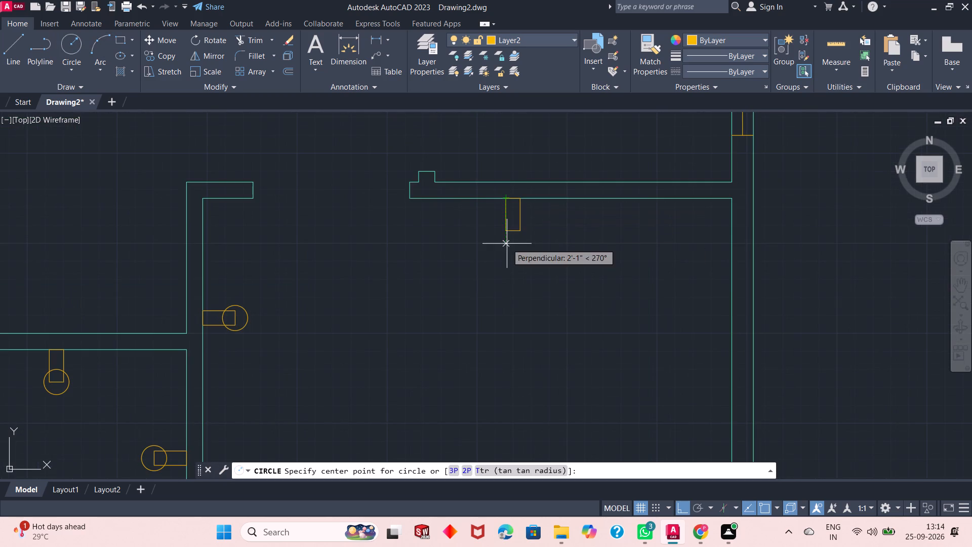
pyautogui.click(514, 234)
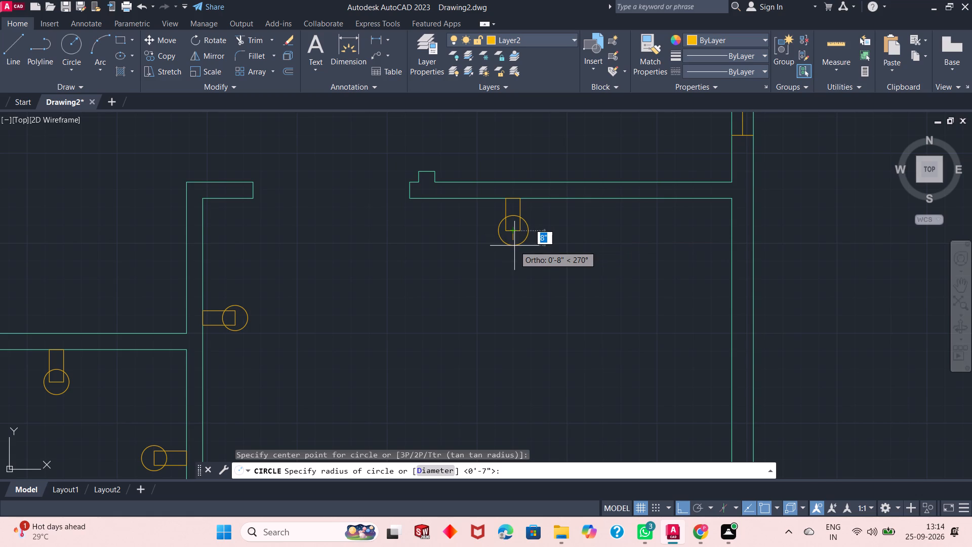
pyautogui.press('7')
pyautogui.hotkey('shift', '"')
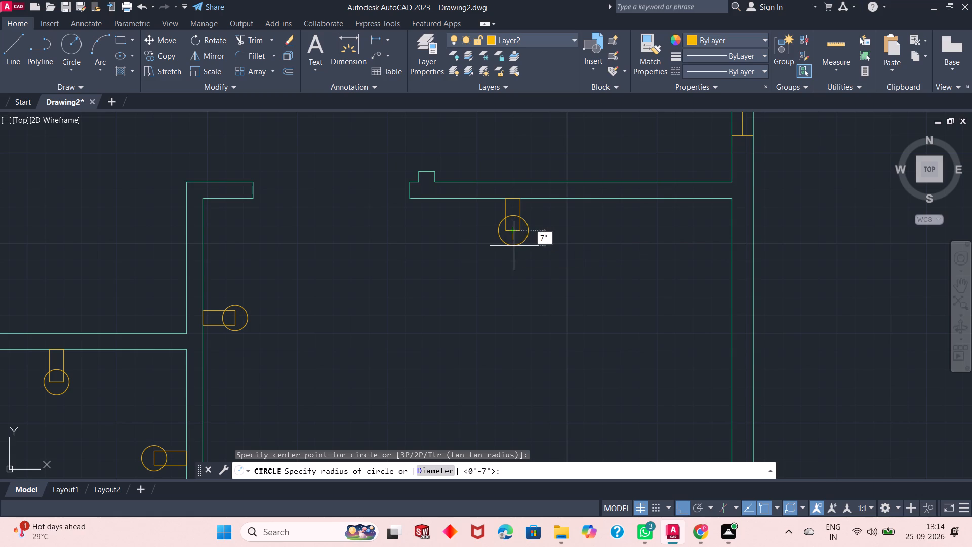
pyautogui.press('Return')
# Make Layer3 the current layer.
pyautogui.scroll(-2, 514, 247)
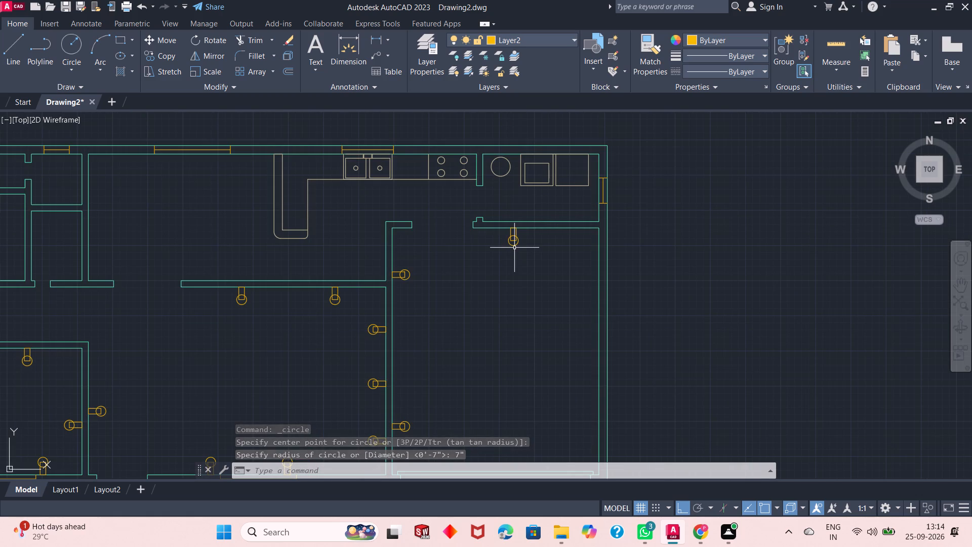
pyautogui.scroll(-2, 514, 248)
pyautogui.scroll(1, 483, 273)
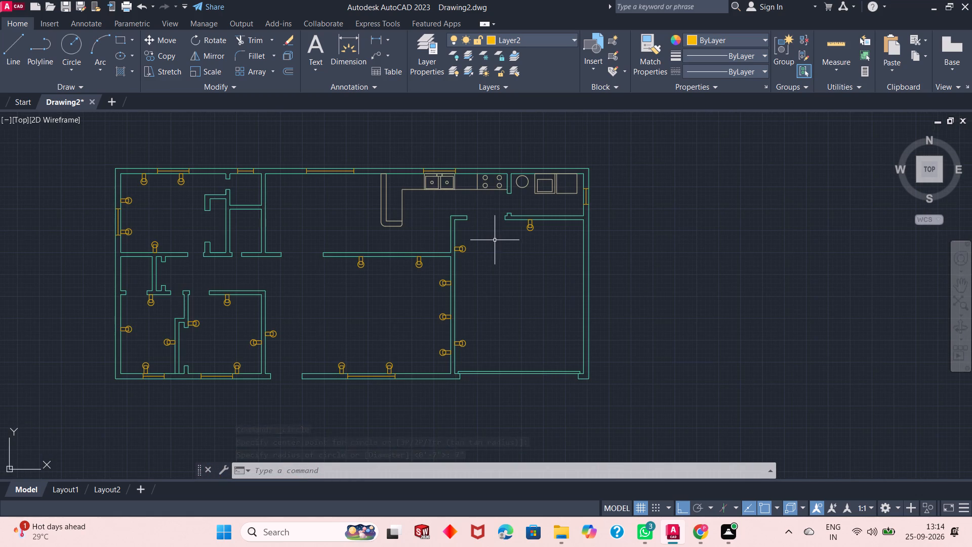
pyautogui.scroll(-1, 495, 240)
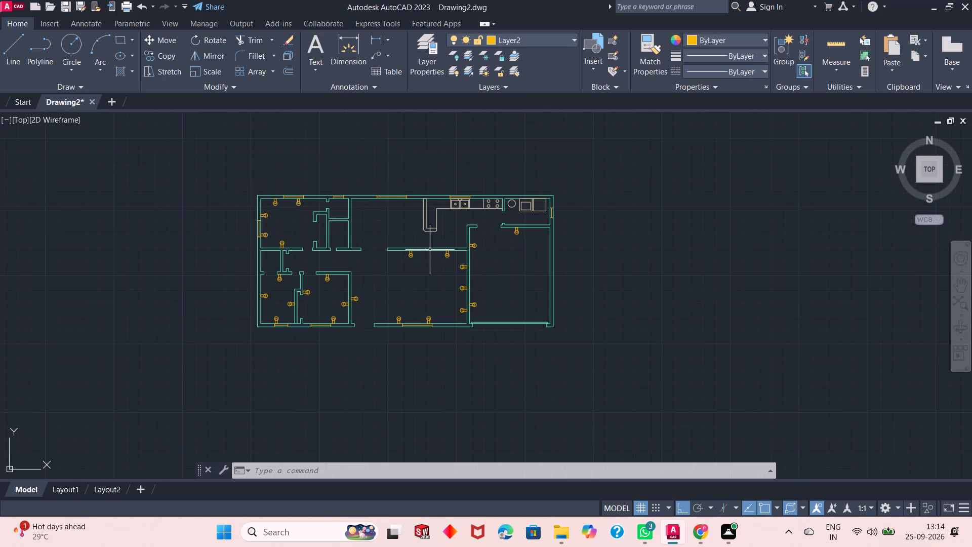
pyautogui.scroll(2, 451, 230)
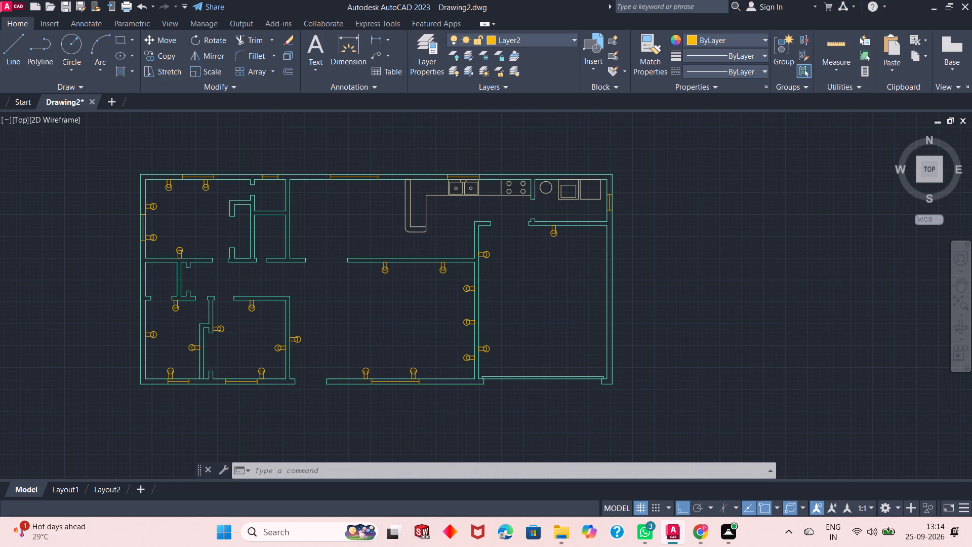
pyautogui.click(540, 37)
pyautogui.click(534, 101)
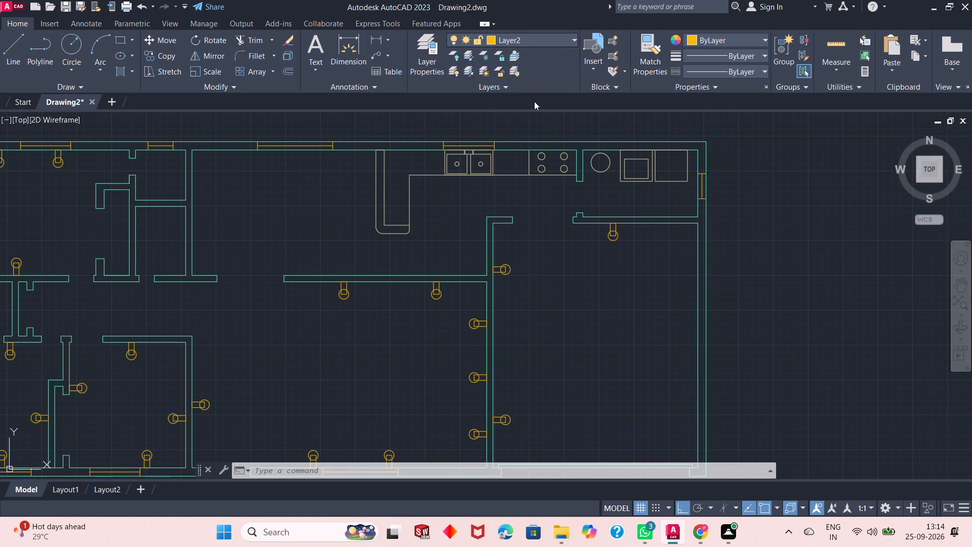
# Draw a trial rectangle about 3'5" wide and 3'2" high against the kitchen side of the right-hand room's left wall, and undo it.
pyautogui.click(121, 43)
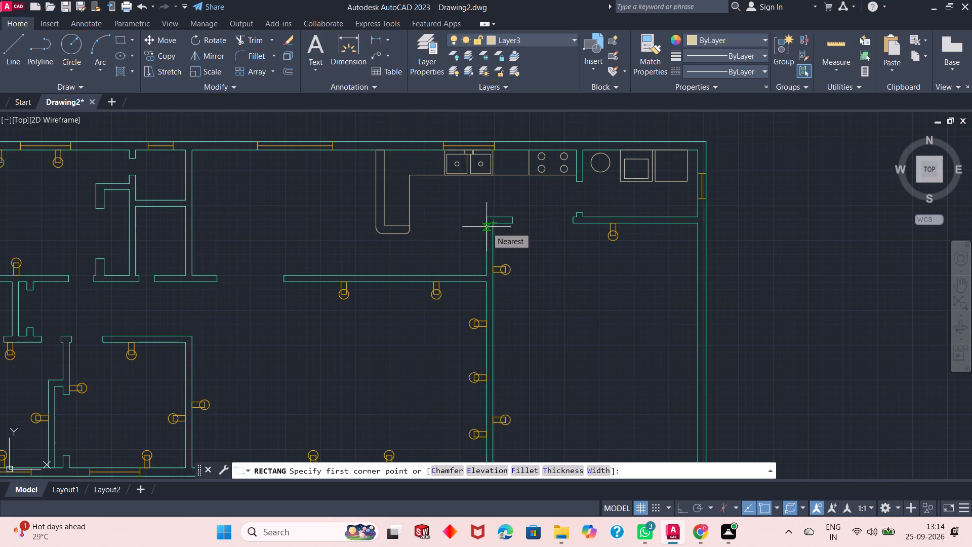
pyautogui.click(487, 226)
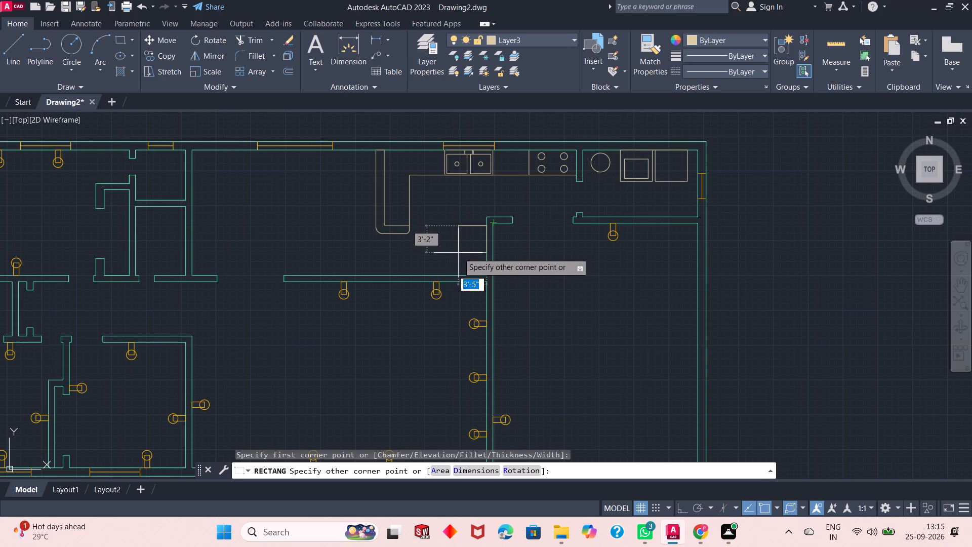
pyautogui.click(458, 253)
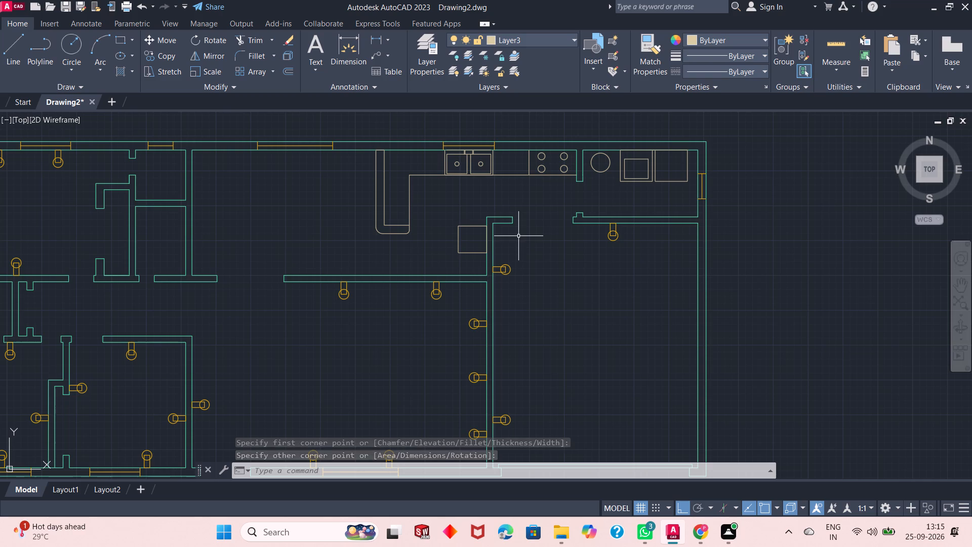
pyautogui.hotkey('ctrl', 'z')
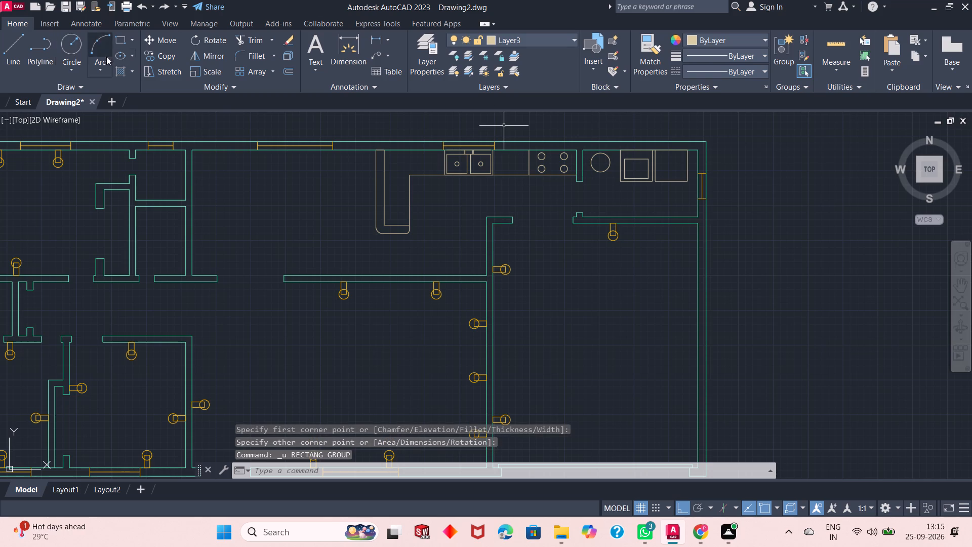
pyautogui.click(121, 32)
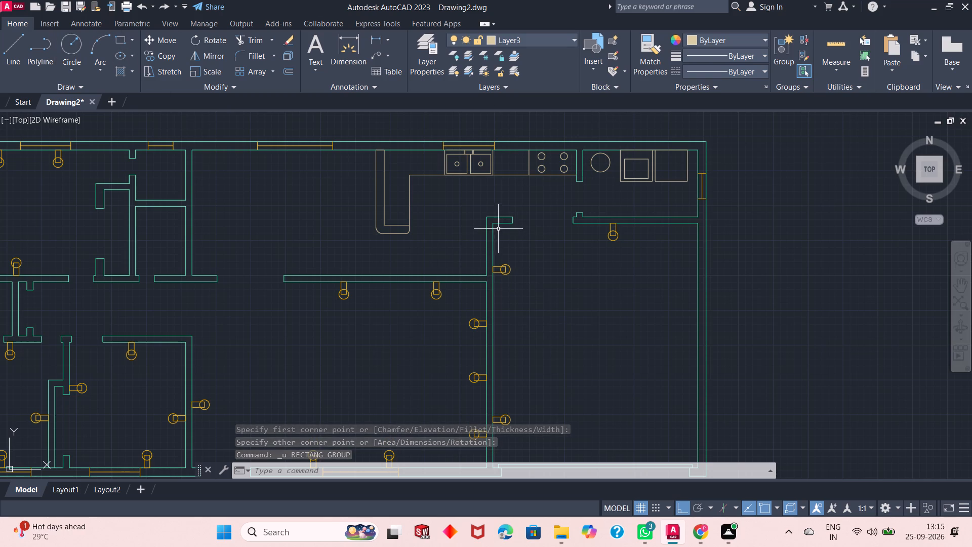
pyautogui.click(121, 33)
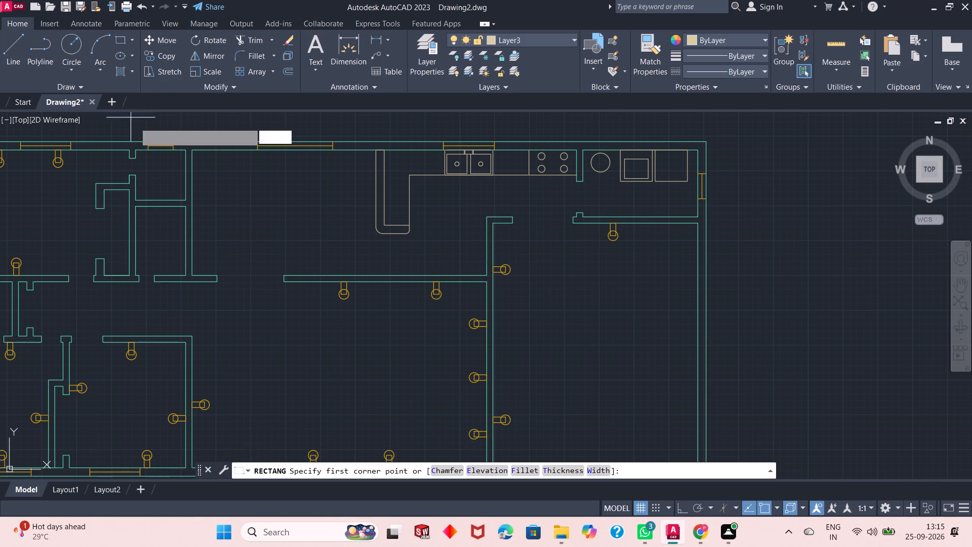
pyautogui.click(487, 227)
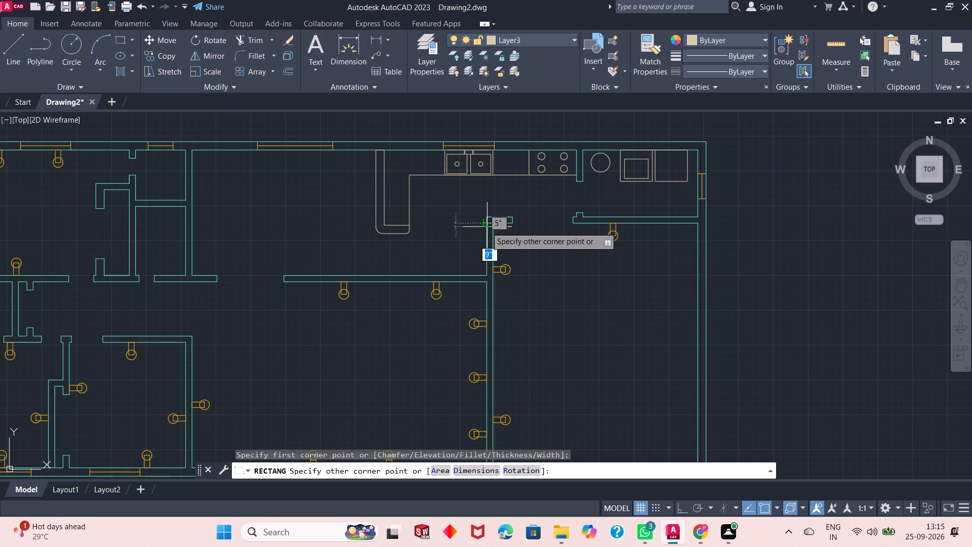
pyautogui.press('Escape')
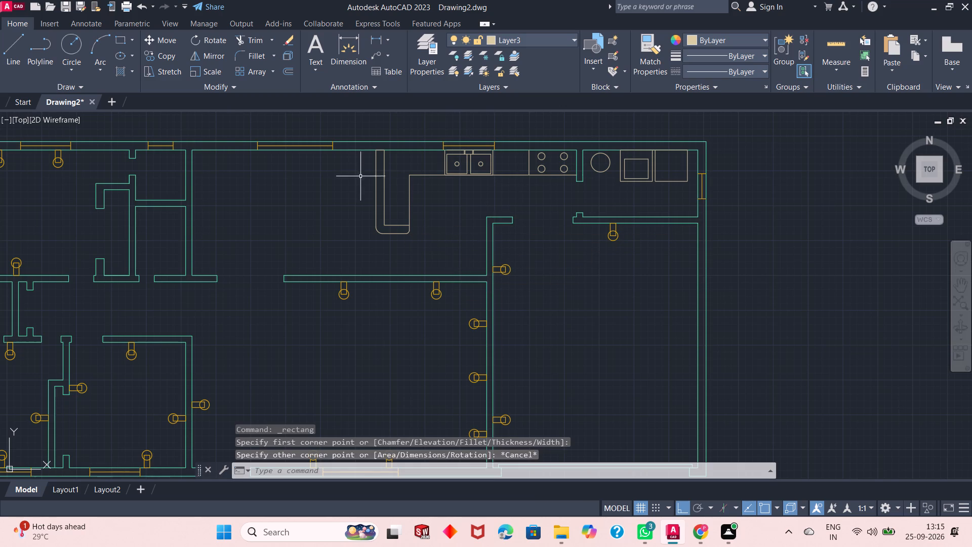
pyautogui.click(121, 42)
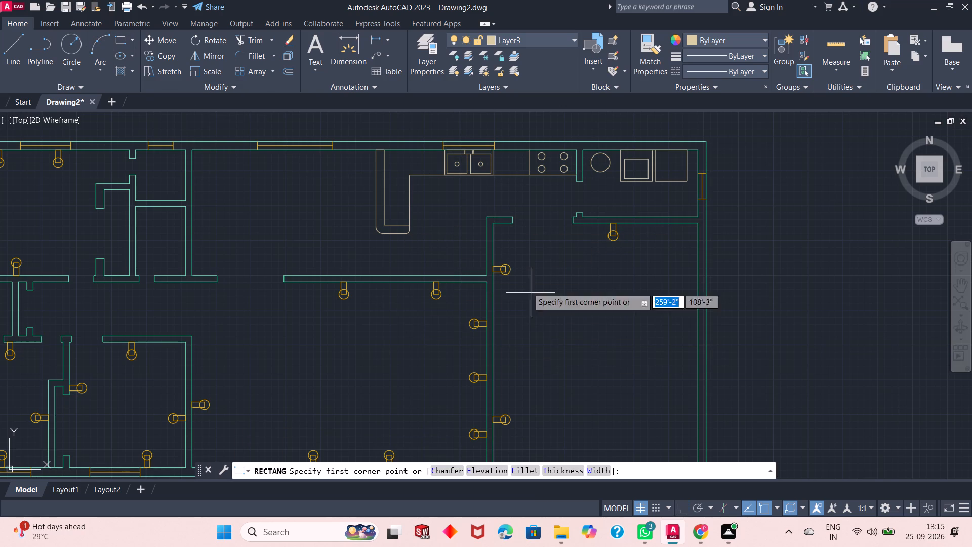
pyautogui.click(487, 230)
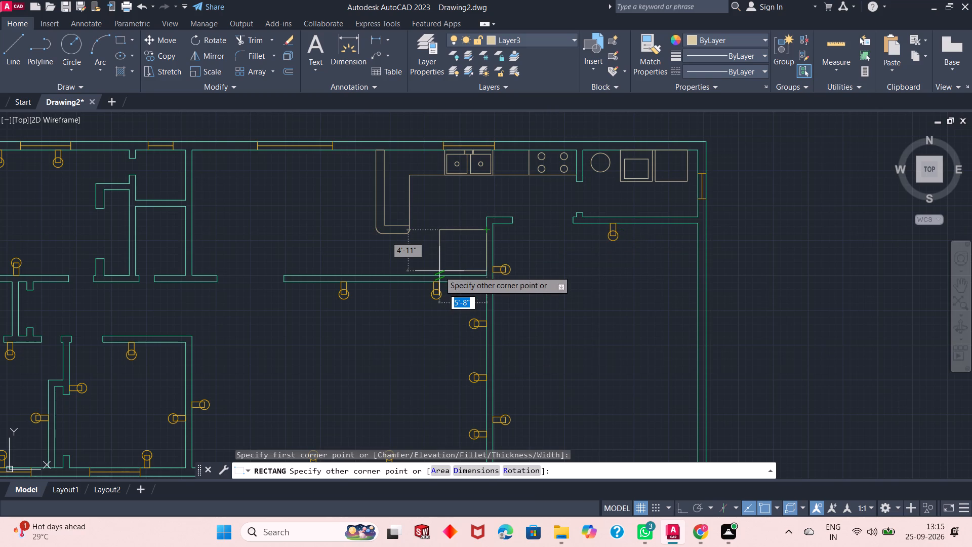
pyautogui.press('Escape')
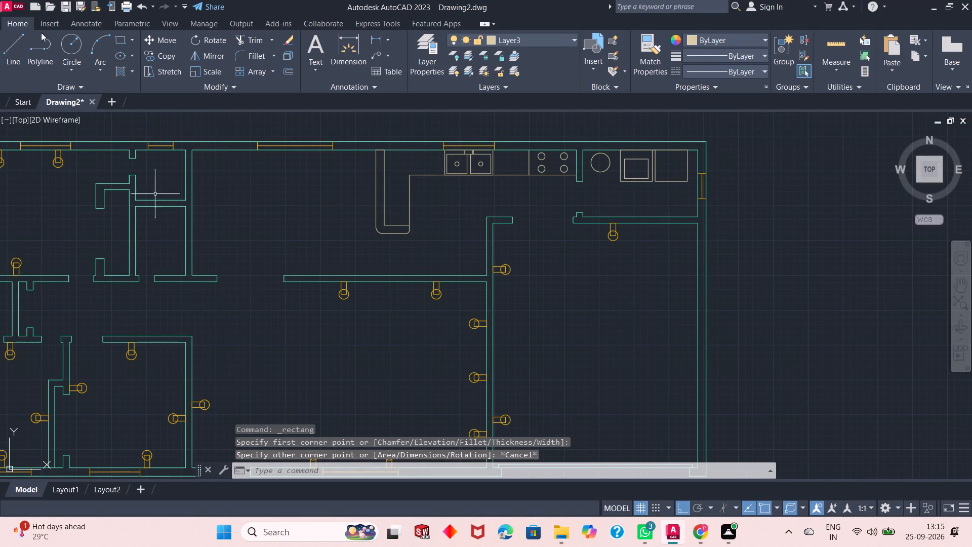
# Draw a rectangle about 4' wide and 5'11" high in the kitchen-side corner, against the right-hand room's left wall and the horizontal wall below.
pyautogui.click(117, 38)
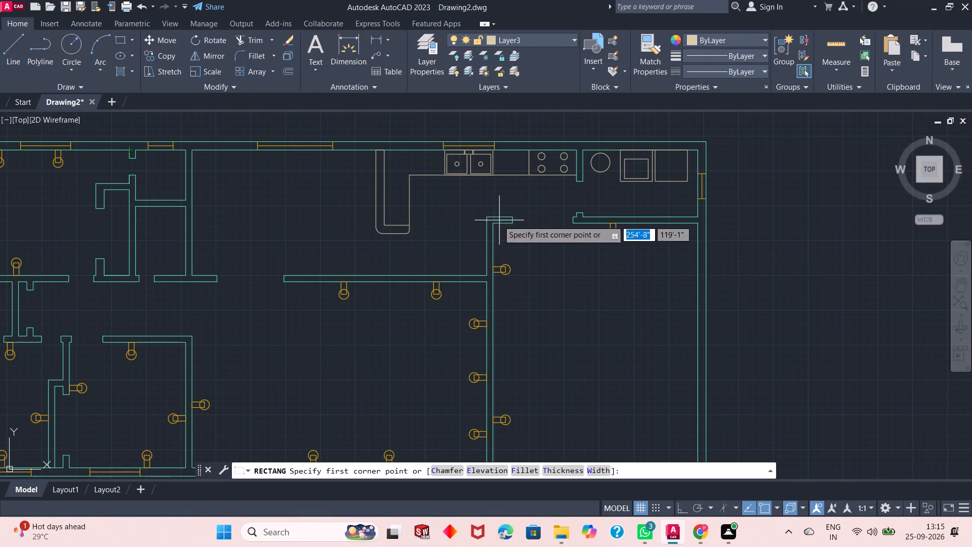
pyautogui.scroll(2, 484, 249)
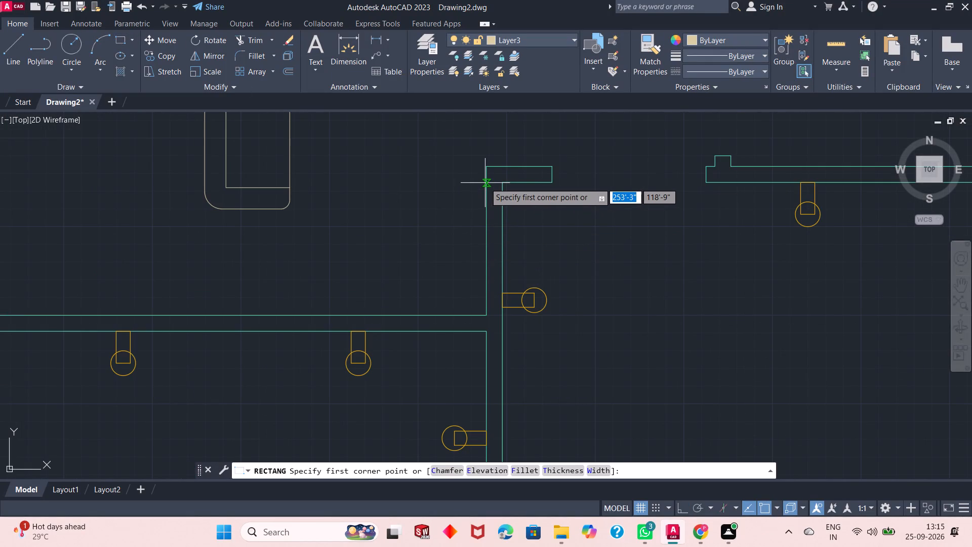
pyautogui.click(486, 188)
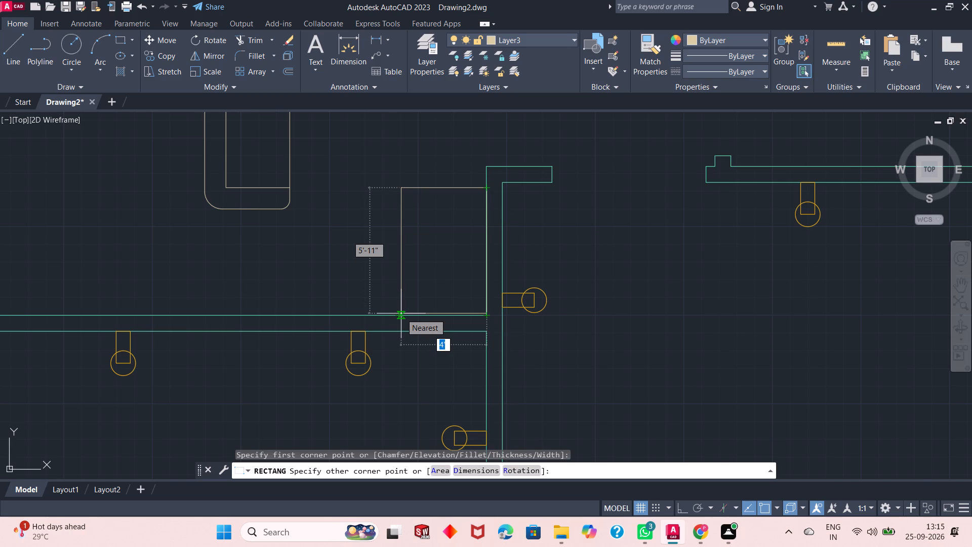
pyautogui.click(401, 315)
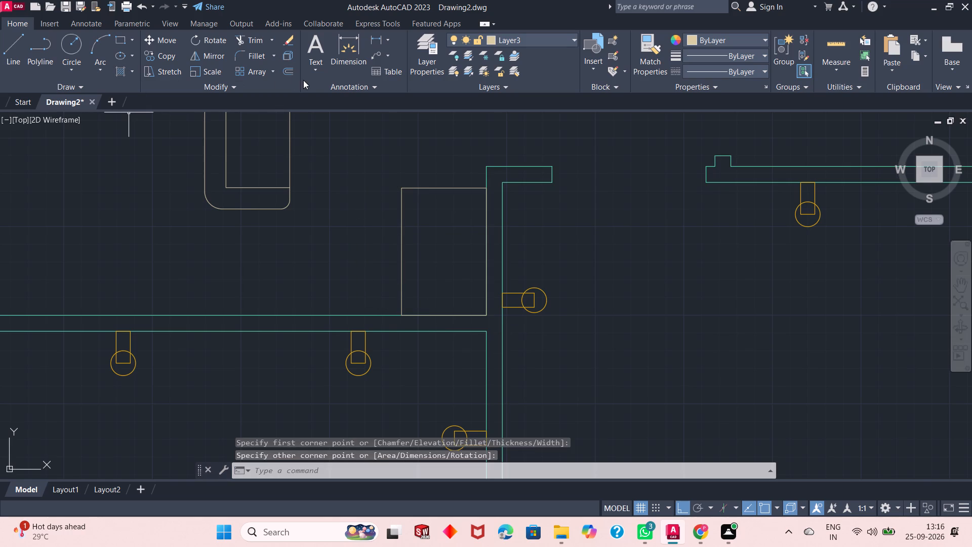
# Explode the new corner rectangle and erase its right edge, which lies on the wall line.
pyautogui.click(427, 188)
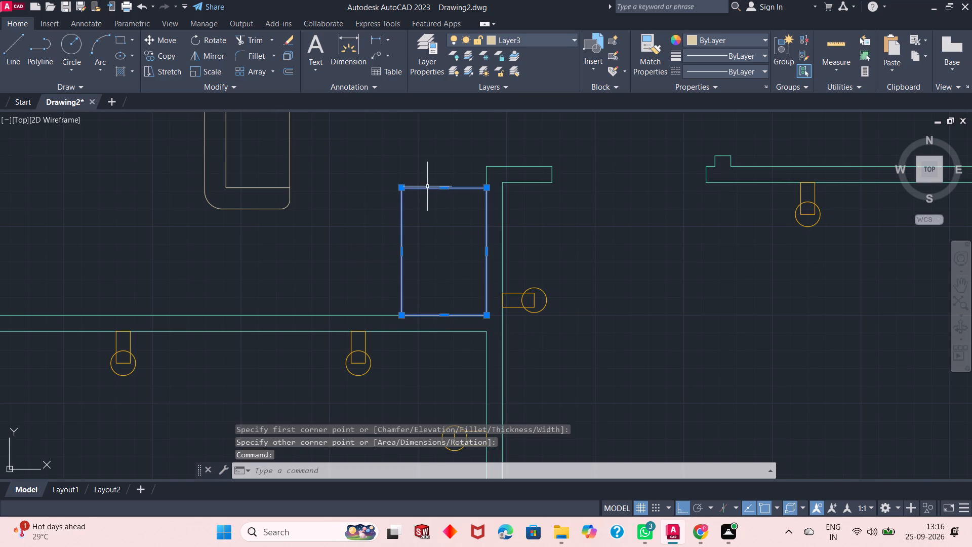
pyautogui.press('x')
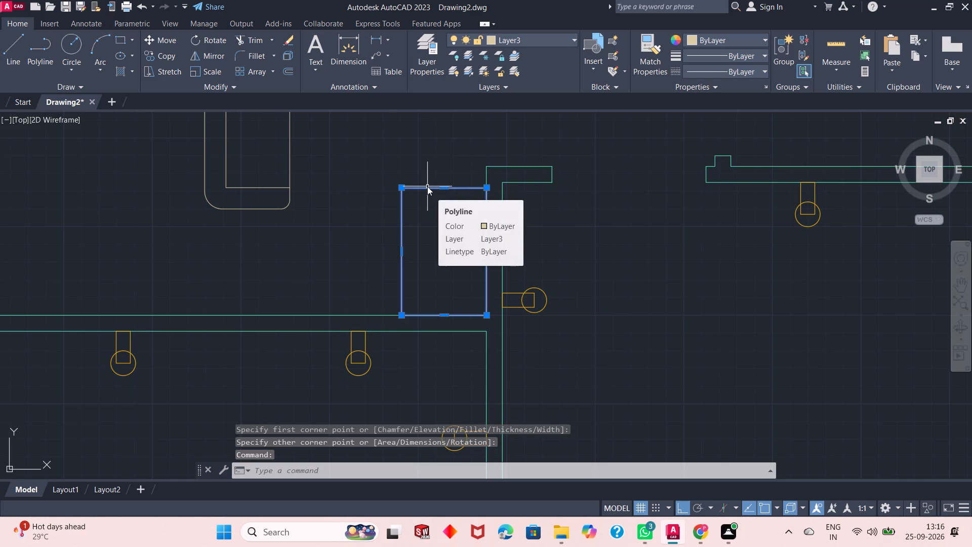
pyautogui.press('Return')
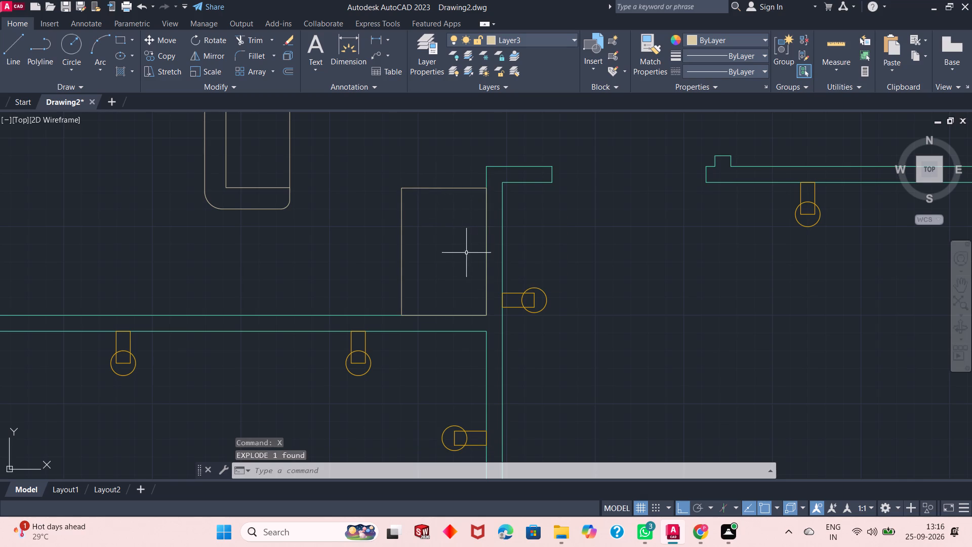
pyautogui.click(486, 233)
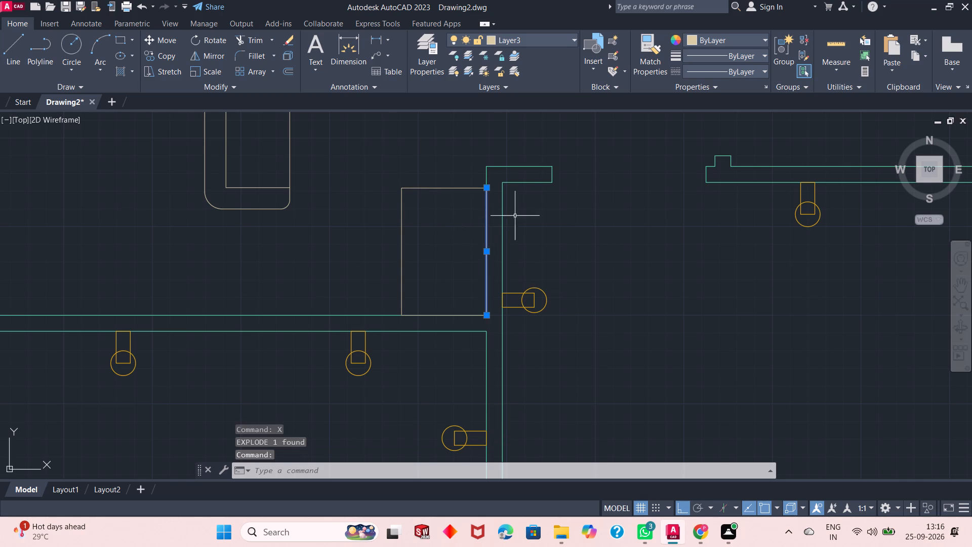
pyautogui.rightClick(558, 209)
pyautogui.click(589, 266)
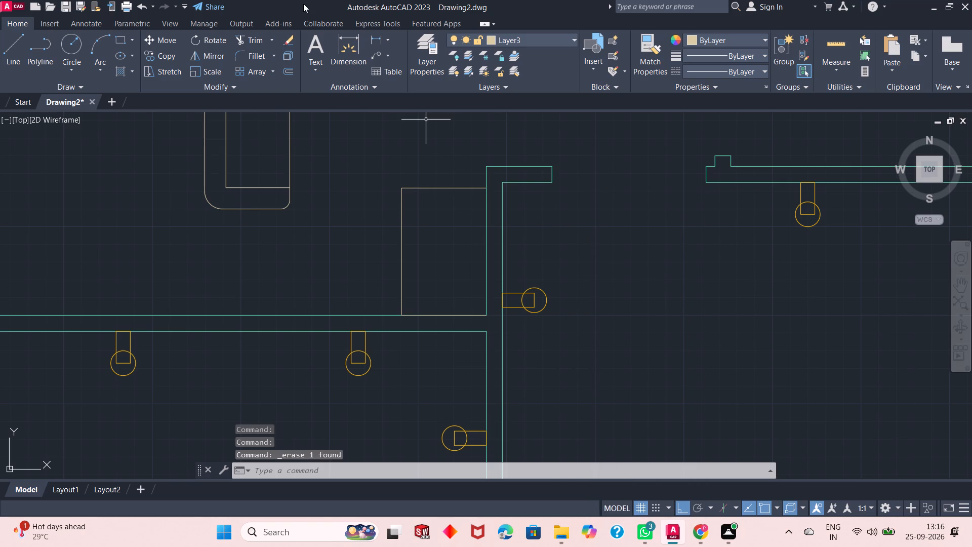
# Offset the corner rectangle's left edge 2" inward using the Through option.
pyautogui.click(293, 71)
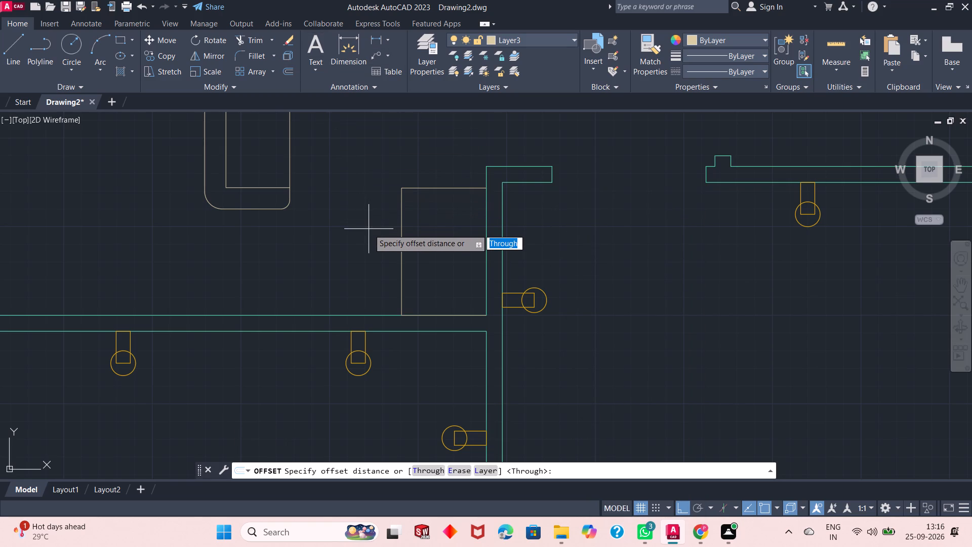
pyautogui.click(421, 471)
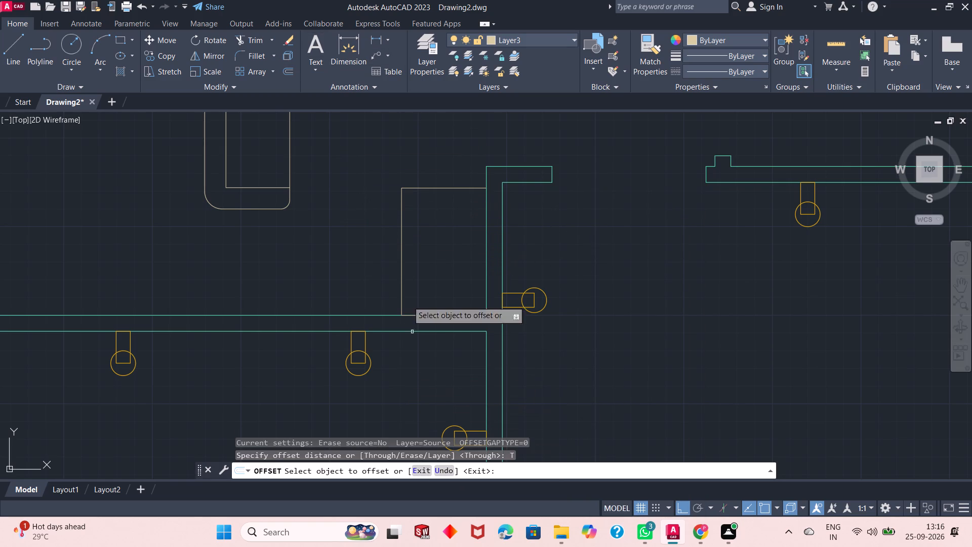
pyautogui.click(399, 249)
pyautogui.click(401, 246)
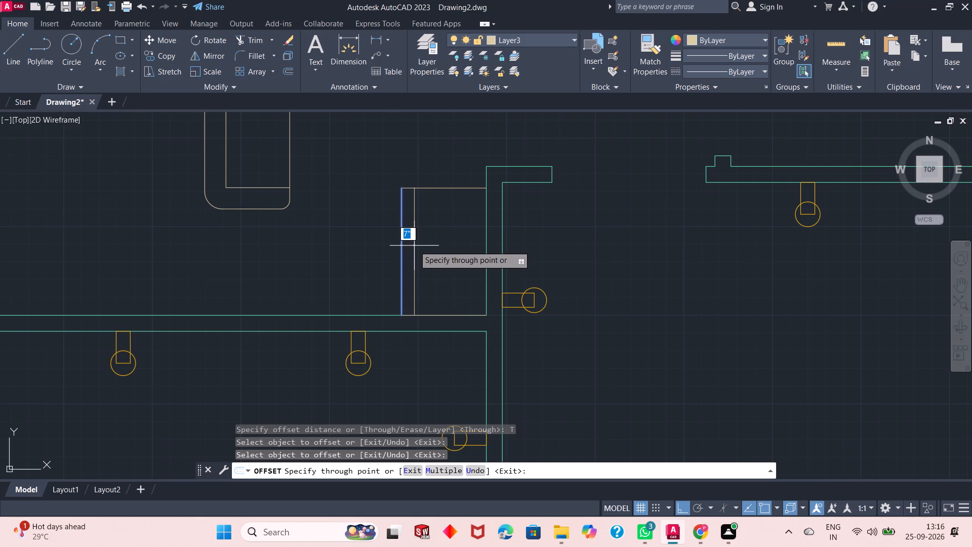
pyautogui.write('2"')
pyautogui.press('Return')
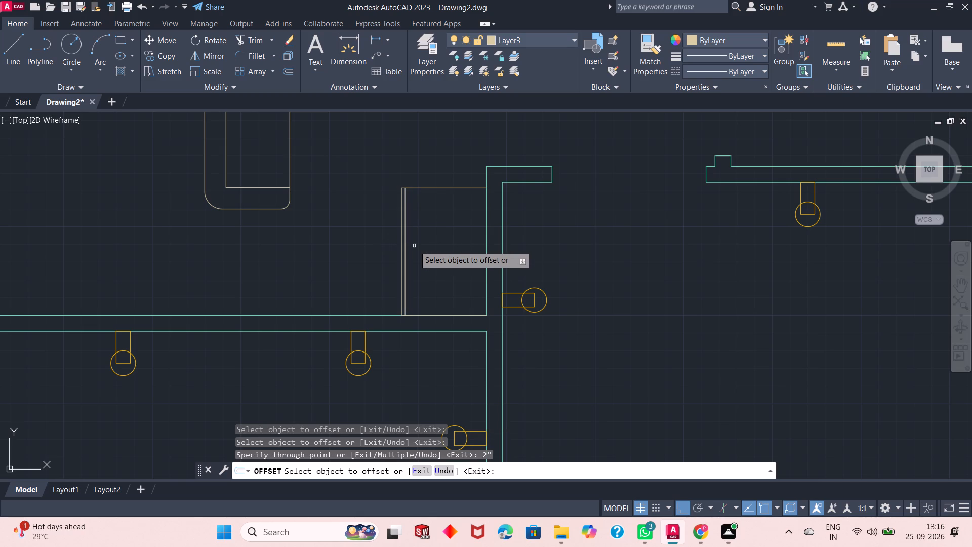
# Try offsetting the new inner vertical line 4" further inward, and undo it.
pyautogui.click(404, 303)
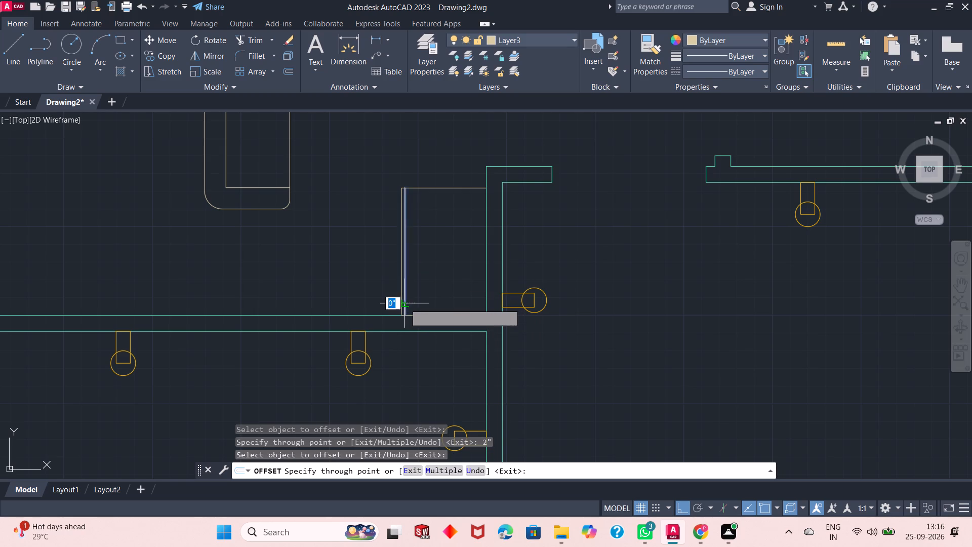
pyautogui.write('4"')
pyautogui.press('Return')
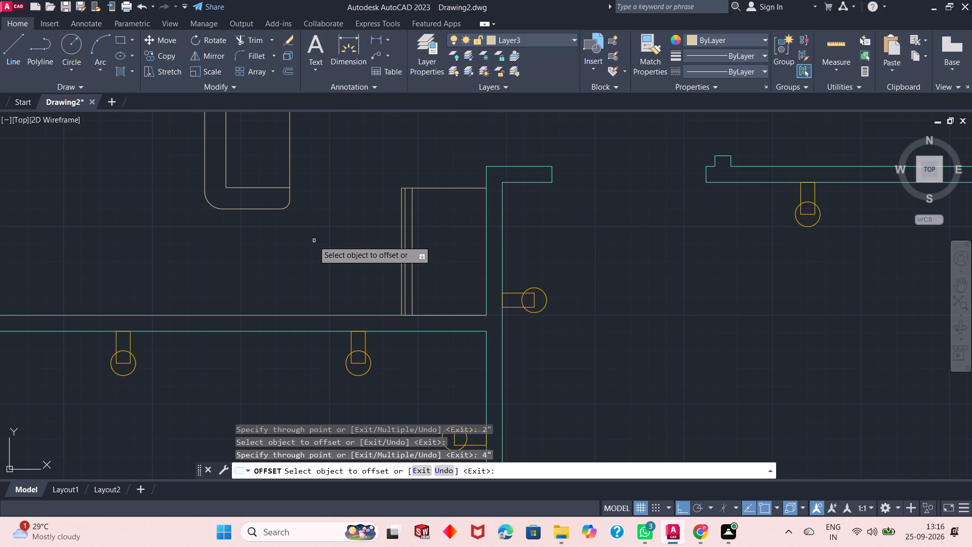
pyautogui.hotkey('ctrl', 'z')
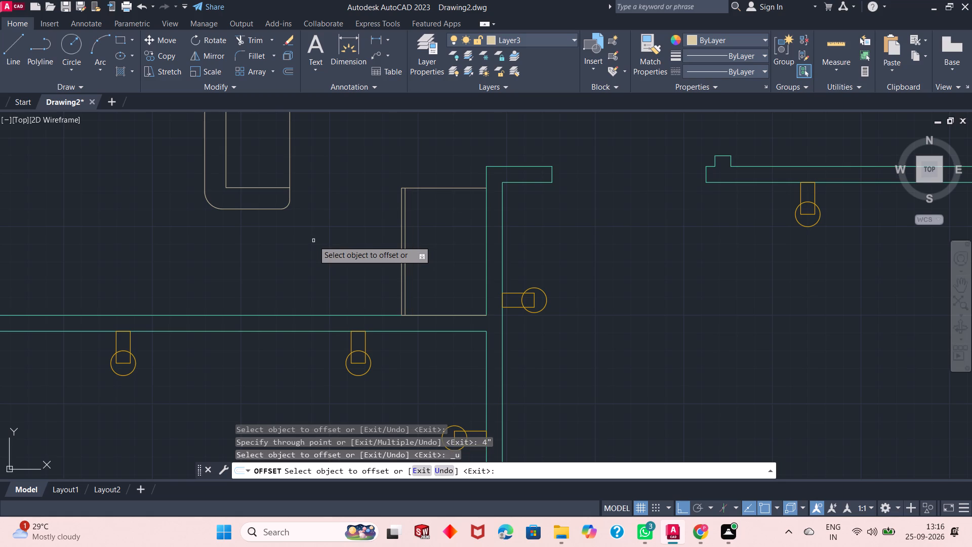
# Offset the inner vertical line 2" further inward, making a second inner line beside the rectangle's left edge.
pyautogui.click(404, 300)
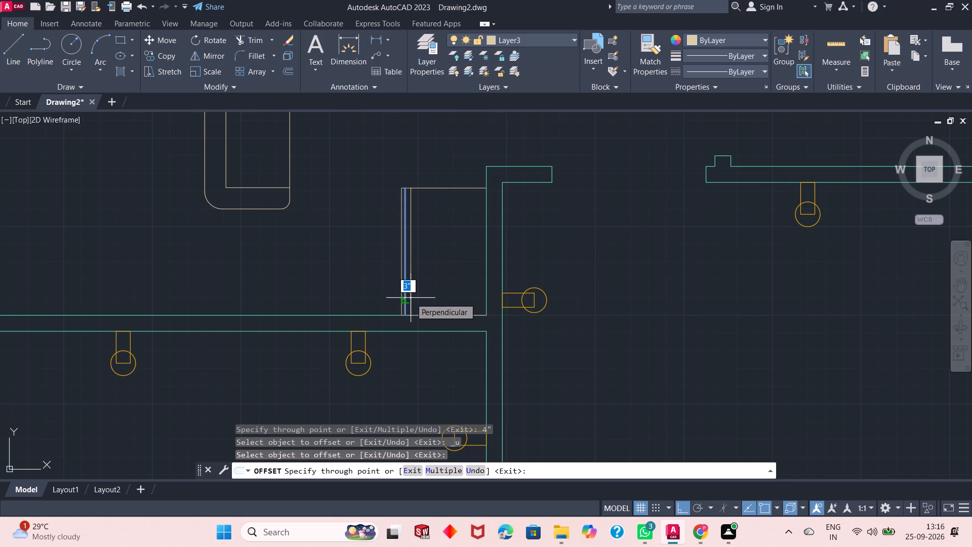
pyautogui.press('2')
pyautogui.hotkey('shift', '"')
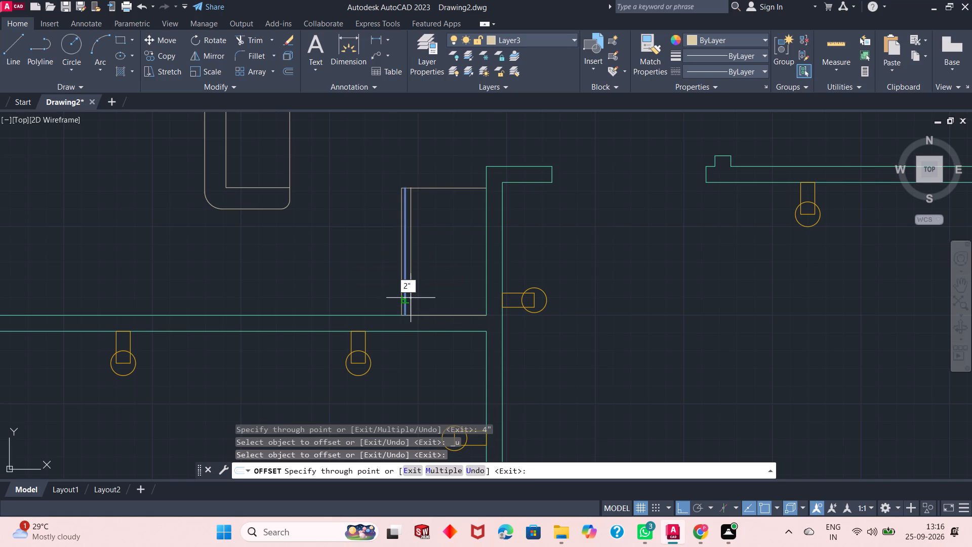
pyautogui.press('Return')
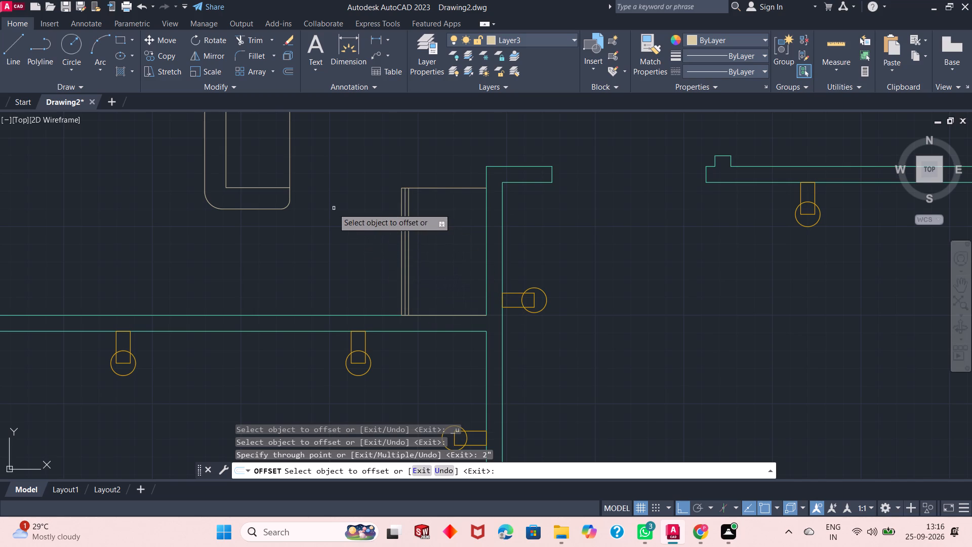
pyautogui.rightClick(331, 208)
pyautogui.click(338, 192)
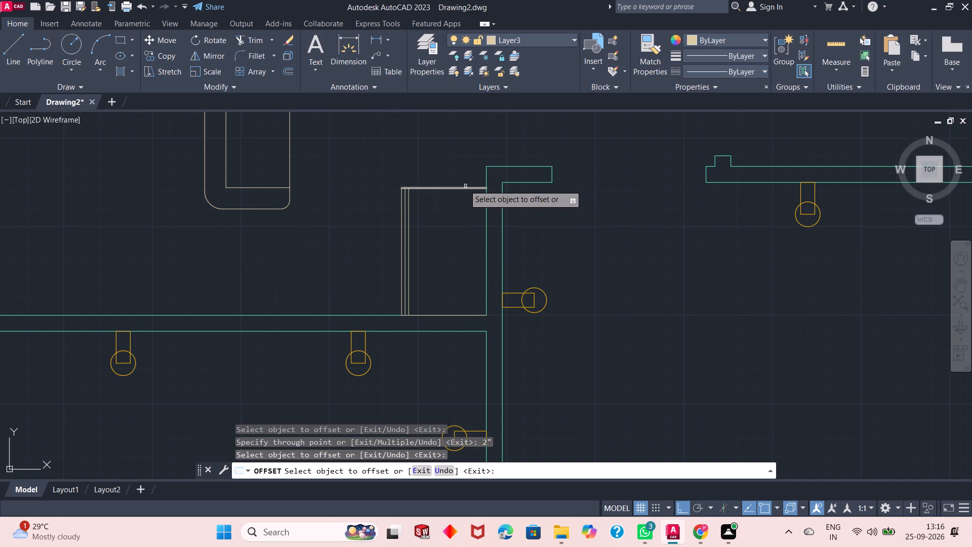
# Offset the corner rectangle's top edge 3' downward to form a horizontal middle line.
pyautogui.click(460, 188)
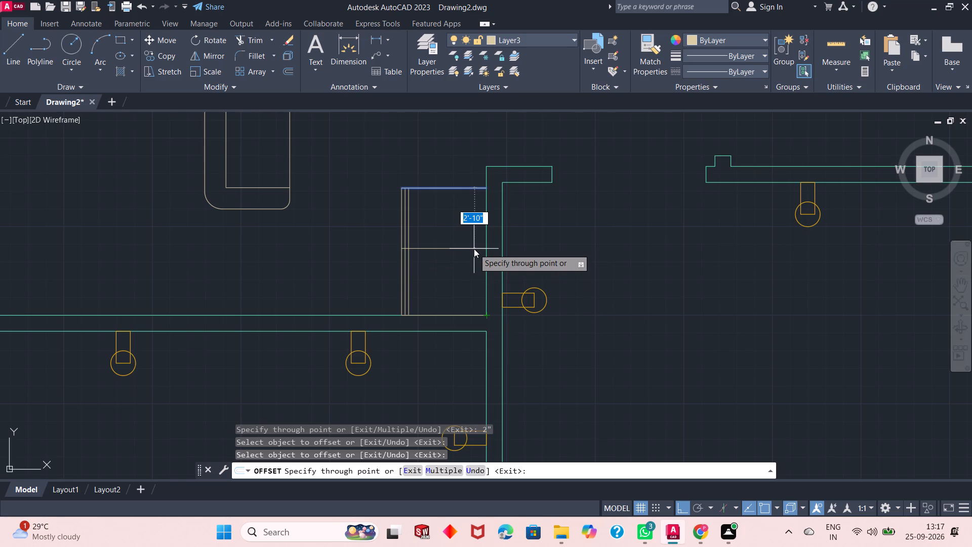
pyautogui.press('3')
pyautogui.press("'")
pyautogui.press('Return')
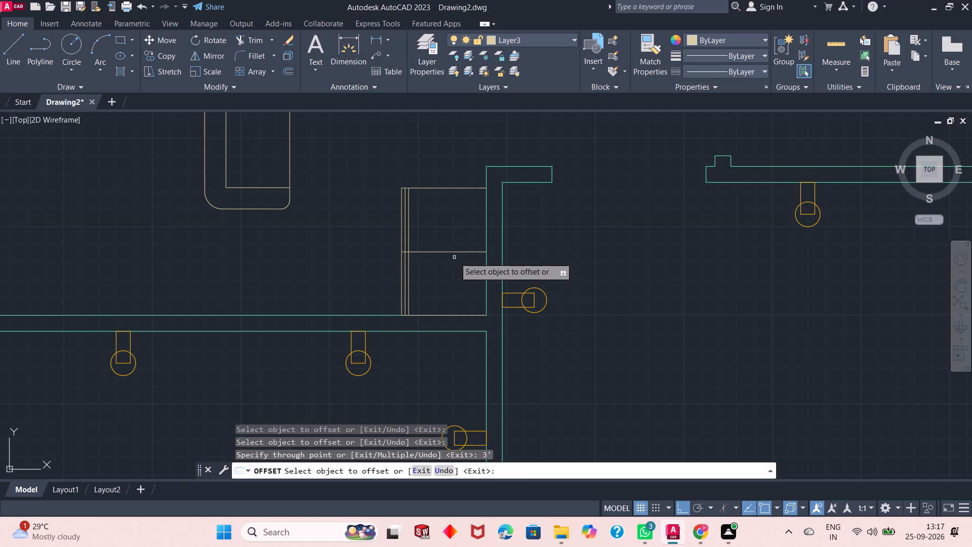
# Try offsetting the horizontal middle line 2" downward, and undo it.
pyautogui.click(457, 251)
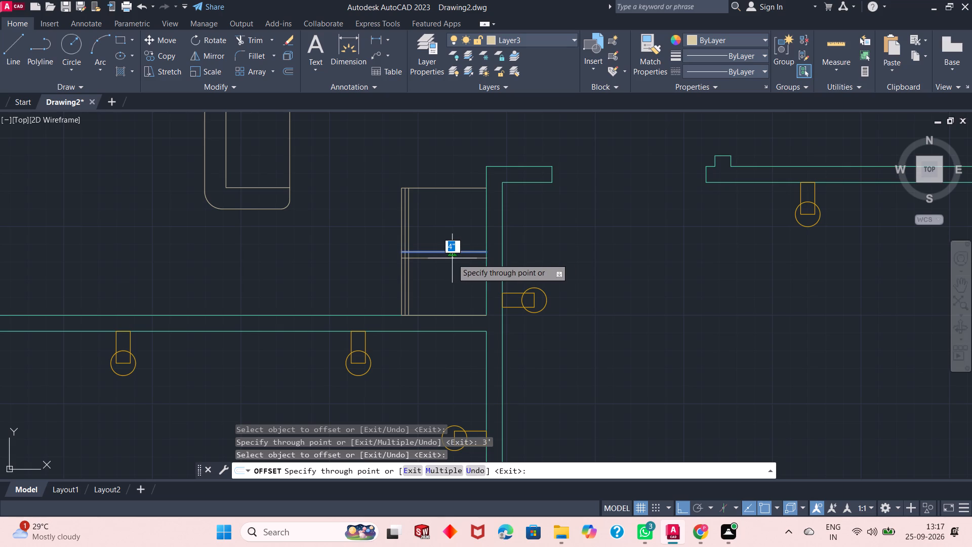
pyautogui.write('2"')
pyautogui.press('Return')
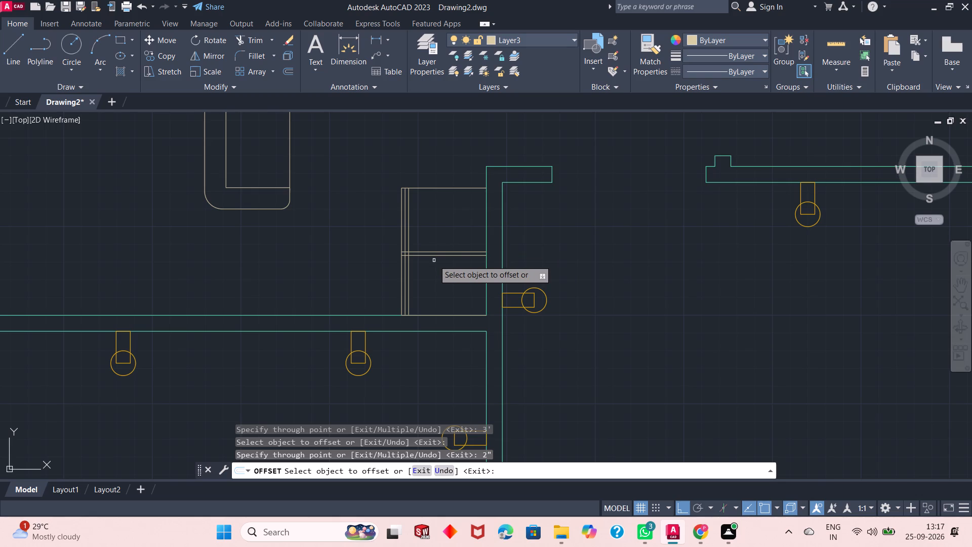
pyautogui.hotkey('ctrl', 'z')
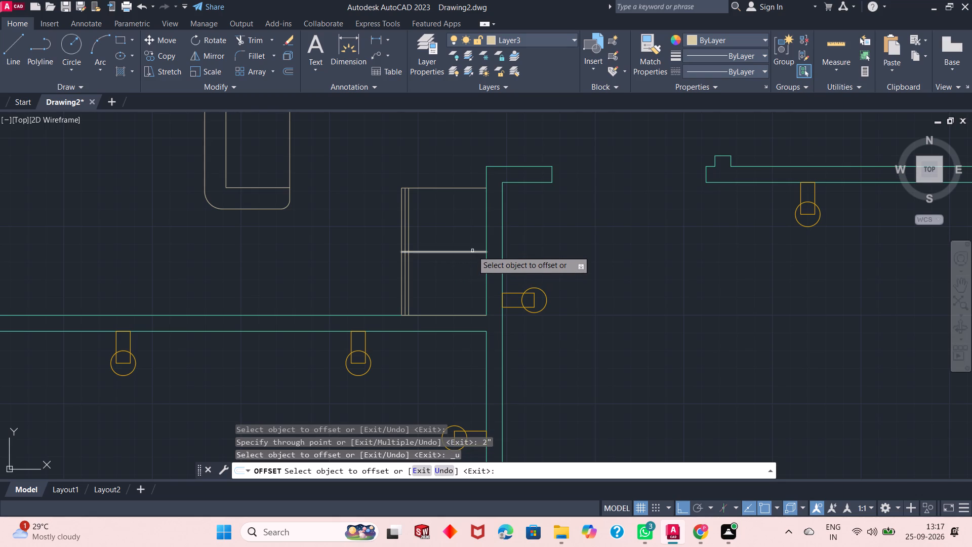
# Offset the corner unit's horizontal middle line 1" to both sides, one copy below and one above.
pyautogui.click(472, 251)
pyautogui.write('1"')
pyautogui.press('Return')
pyautogui.scroll(-3, 454, 253)
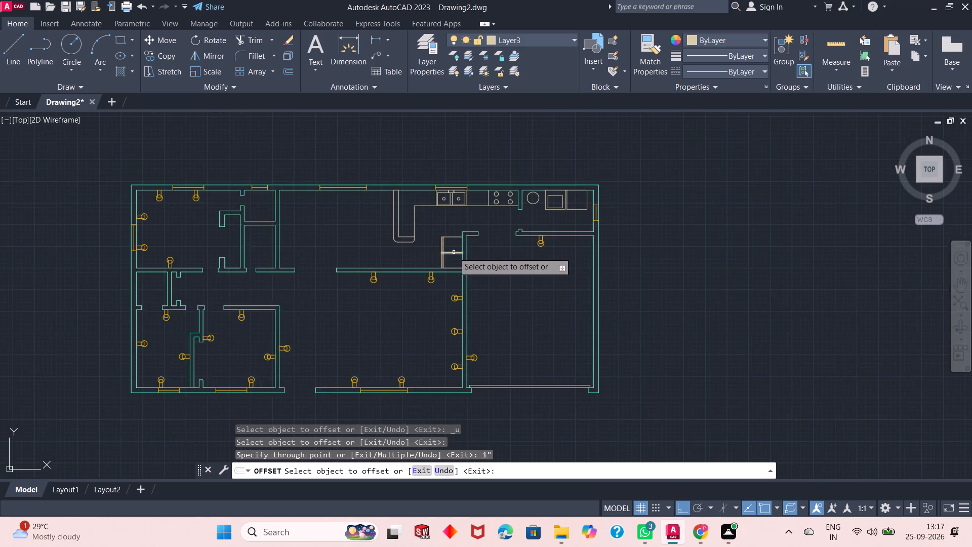
pyautogui.scroll(5, 454, 252)
pyautogui.click(449, 254)
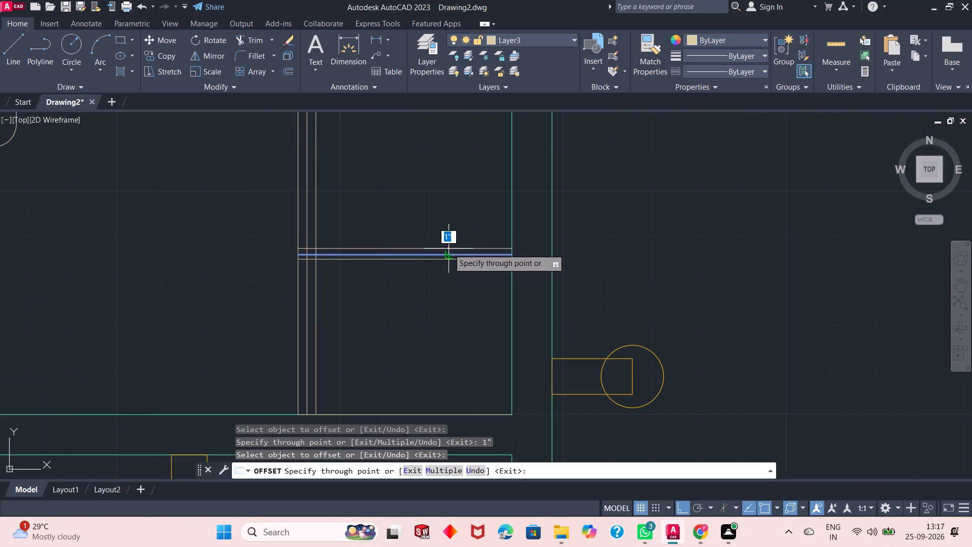
pyautogui.write('1"')
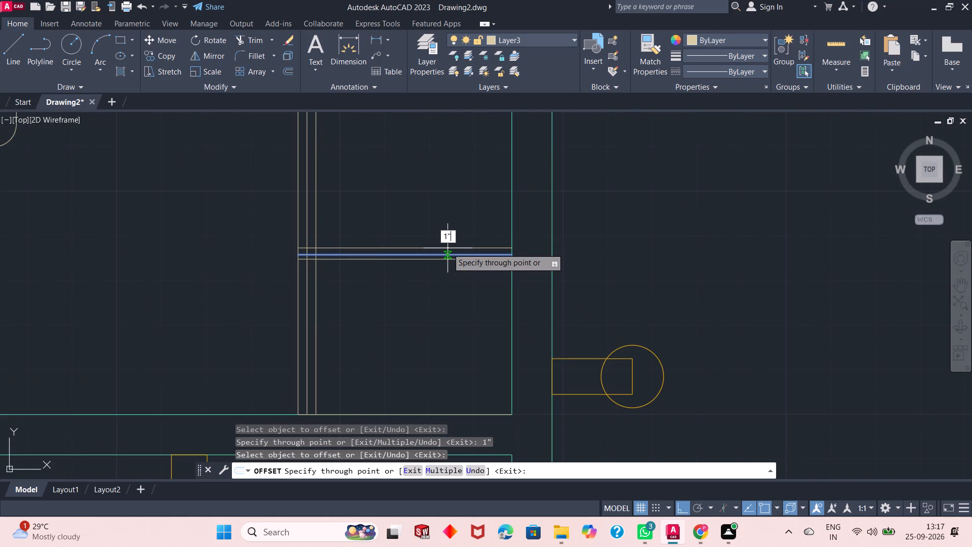
pyautogui.press('Return')
pyautogui.rightClick(435, 227)
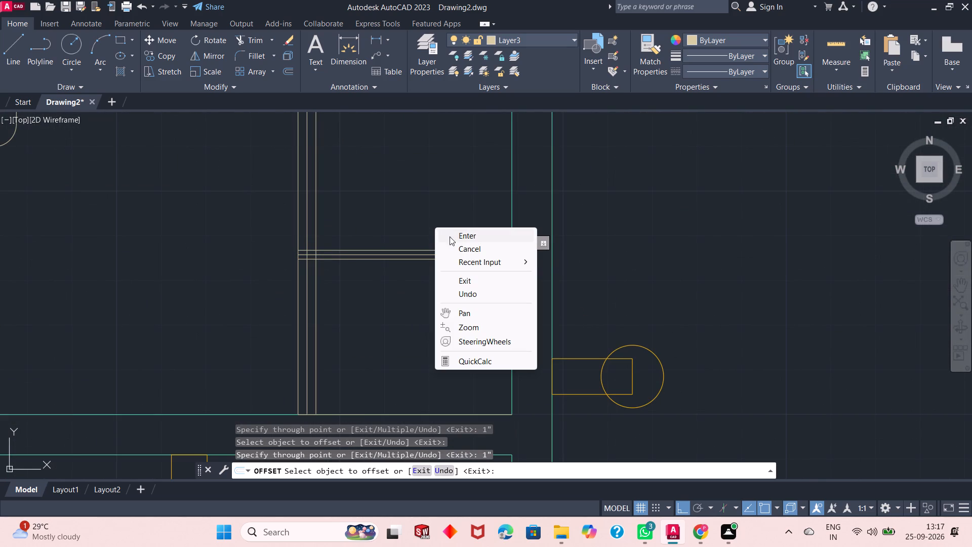
pyautogui.click(453, 237)
# Erase the original centre line between the two offset horizontal lines of the corner unit.
pyautogui.click(451, 254)
pyautogui.rightClick(542, 228)
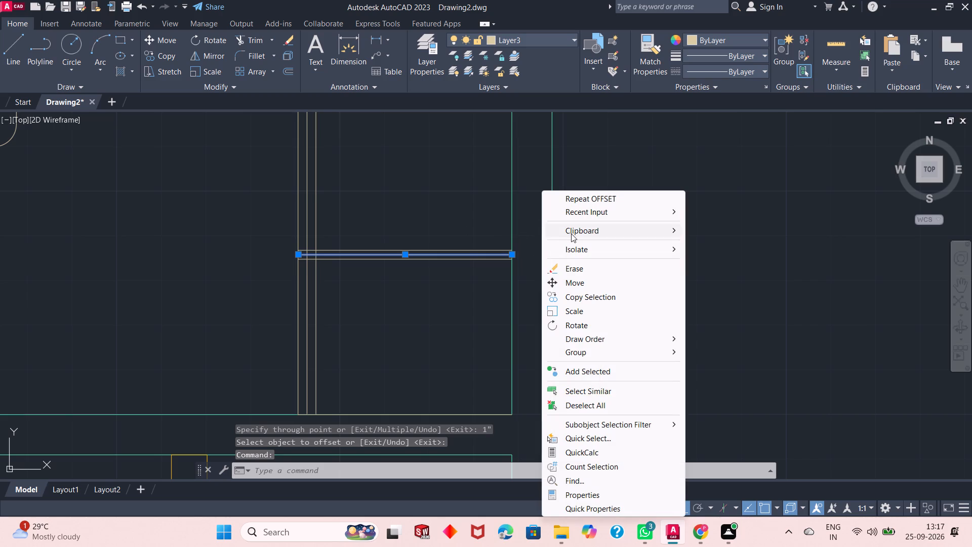
pyautogui.click(572, 267)
# Trim the outer and first inner vertical lines below the middle pair, the vertical pieces inside the gap, and the lower horizontal line's overhang.
pyautogui.scroll(1, 387, 282)
pyautogui.scroll(-2, 387, 282)
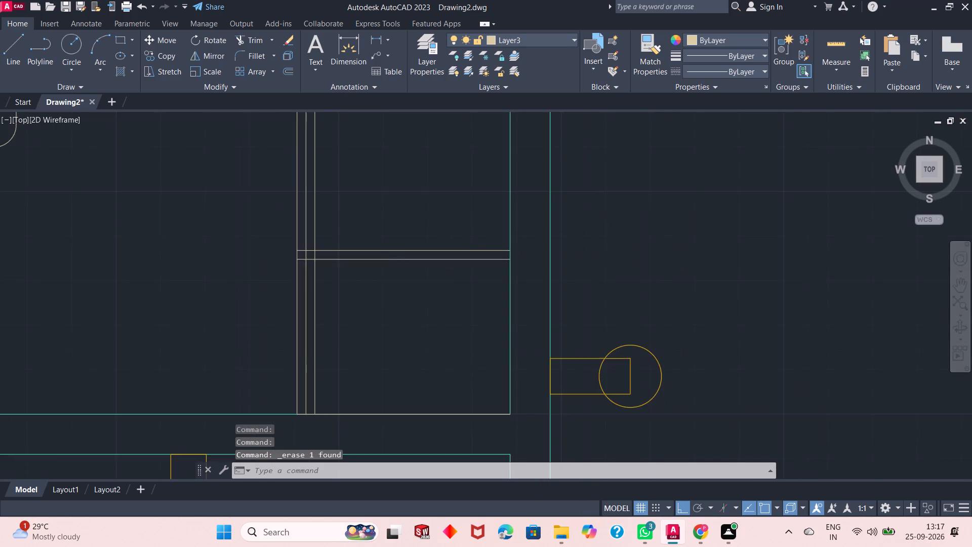
pyautogui.scroll(-1, 389, 275)
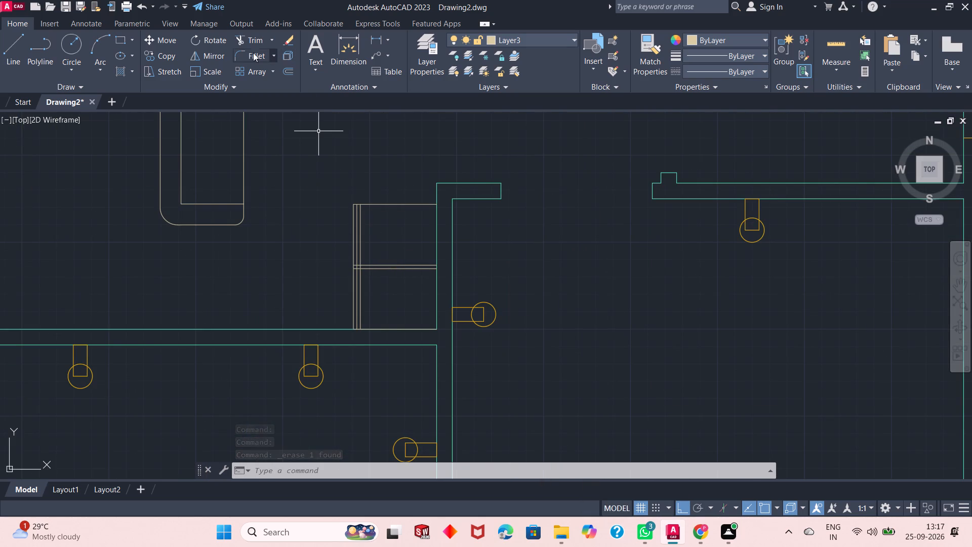
pyautogui.click(240, 33)
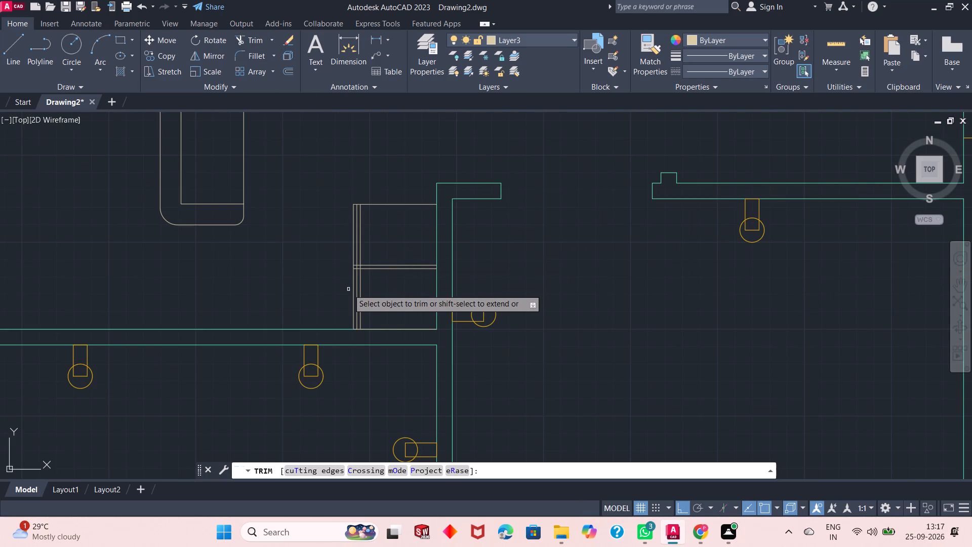
pyautogui.click(353, 299)
pyautogui.click(356, 298)
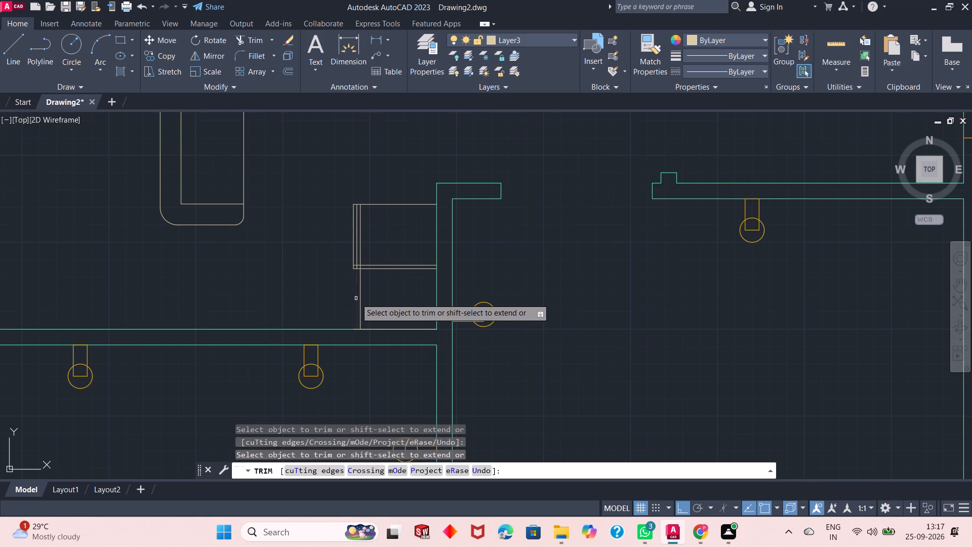
pyautogui.scroll(4, 354, 268)
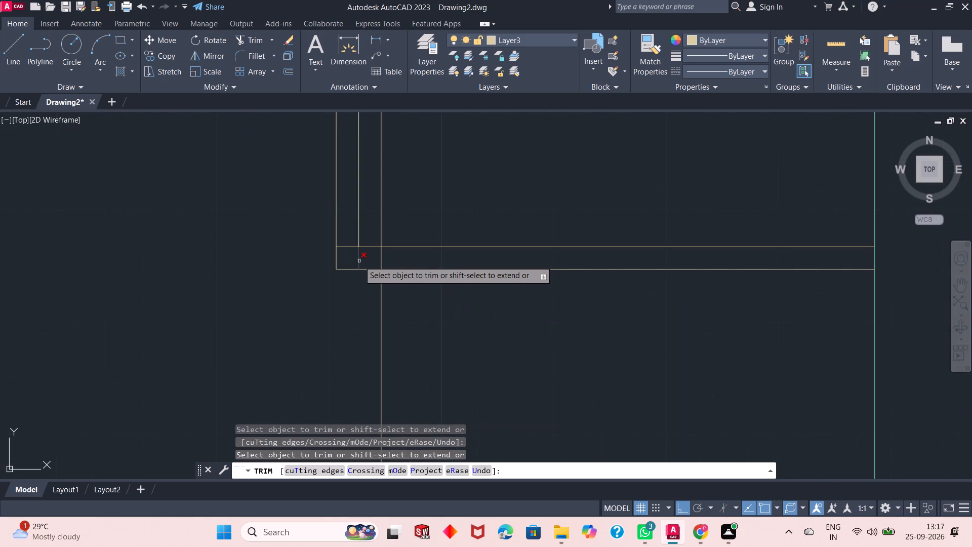
pyautogui.click(402, 260)
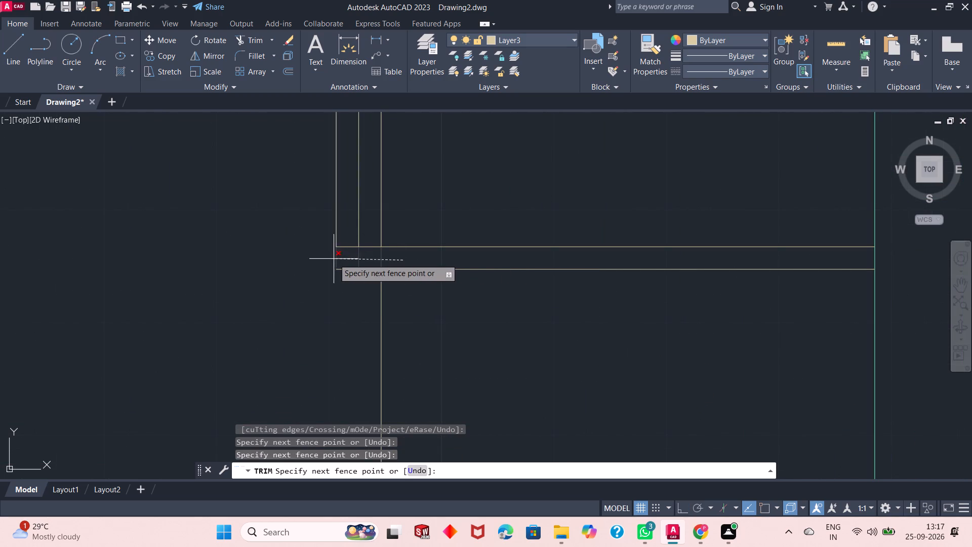
pyautogui.click(334, 259)
pyautogui.click(362, 271)
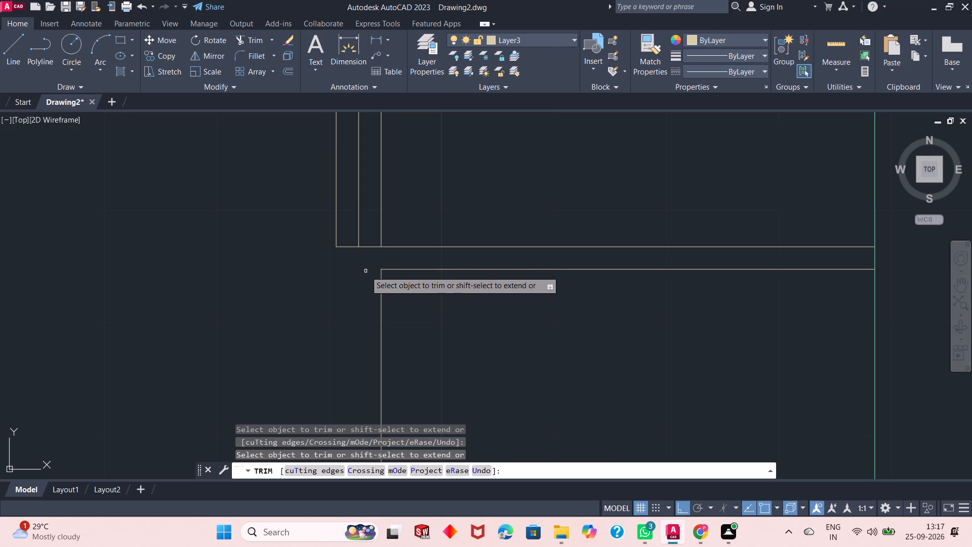
# Trim the second inner vertical line out of the corner unit's upper compartment and finish trimming.
pyautogui.click(381, 209)
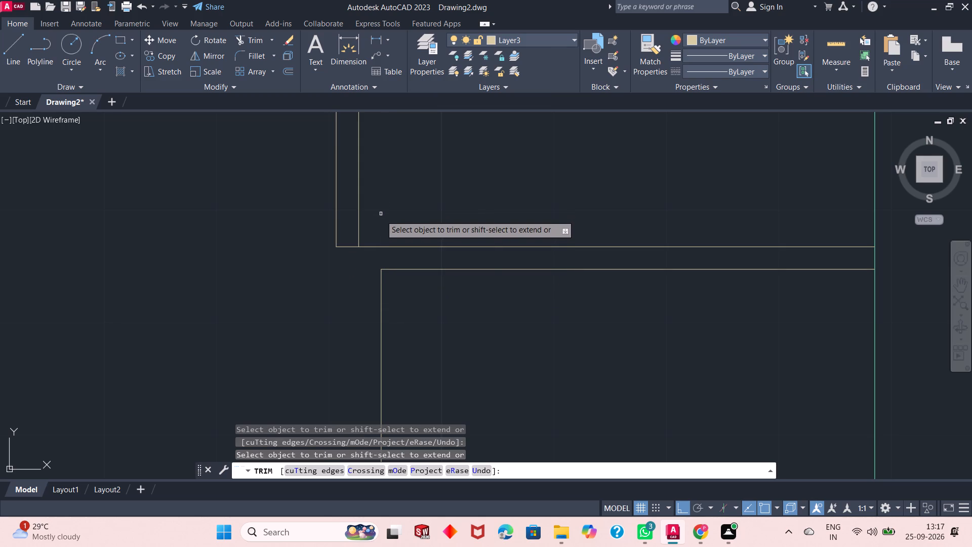
pyautogui.scroll(2, 375, 269)
pyautogui.scroll(-2, 375, 269)
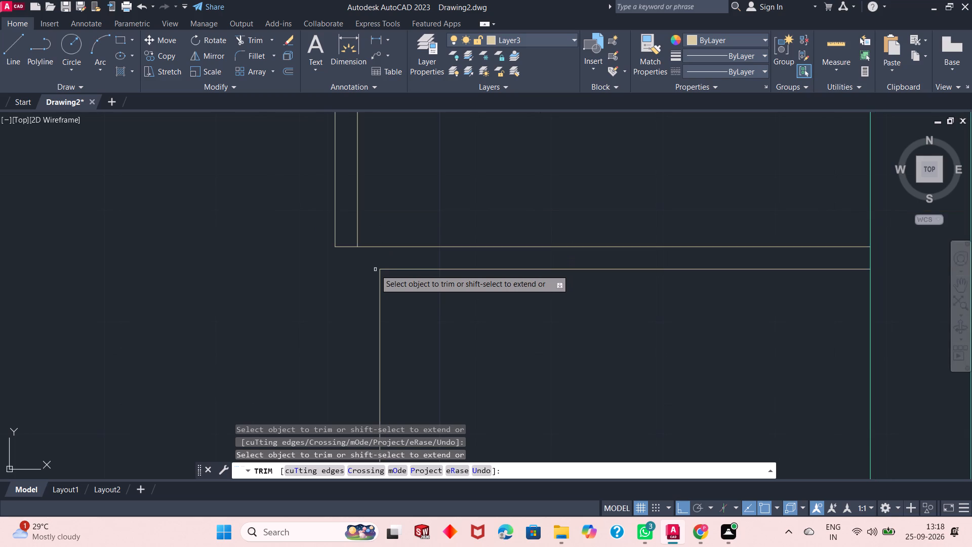
pyautogui.scroll(-2, 375, 269)
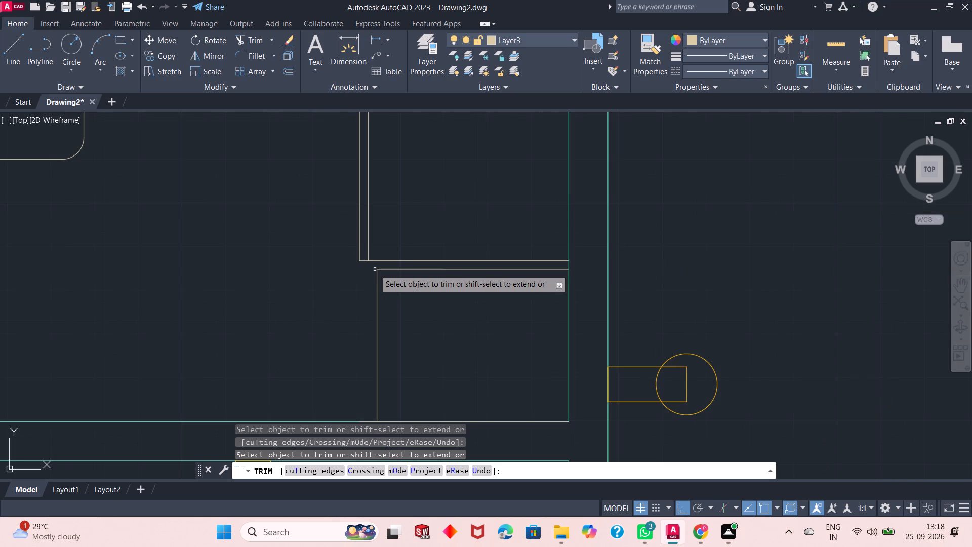
pyautogui.scroll(-2, 375, 269)
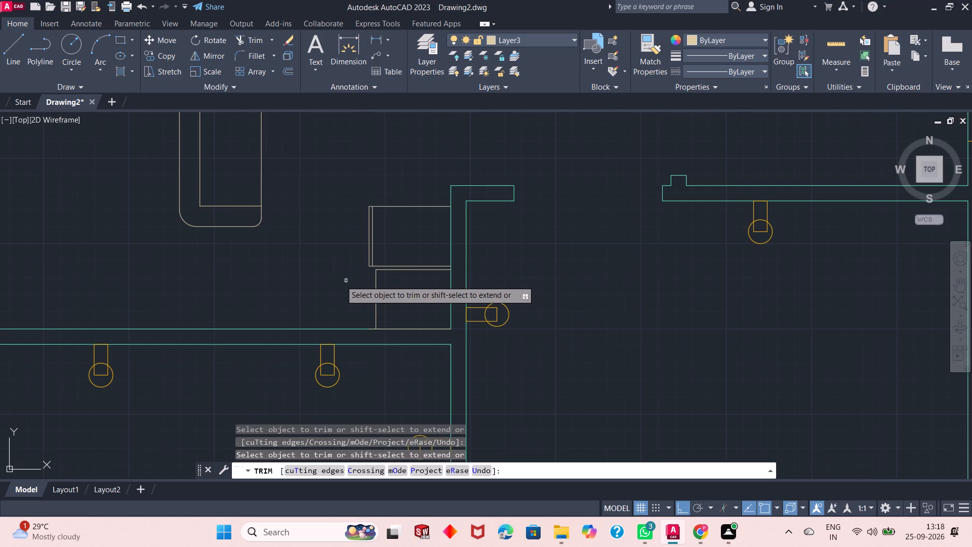
pyautogui.rightClick(323, 273)
pyautogui.click(349, 281)
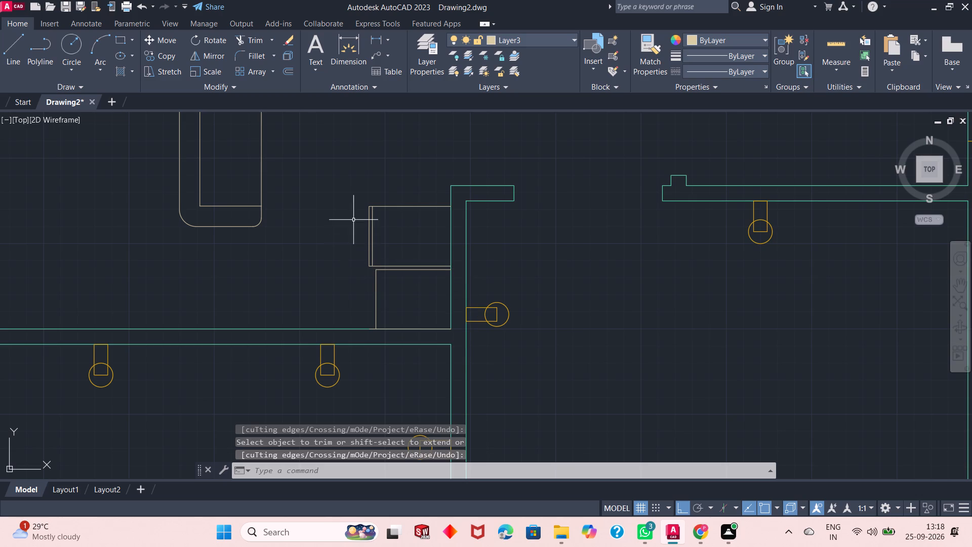
# Make Layer2 current and draw a 1'6" by 8" rectangle from the wall into the corner unit's upper compartment.
pyautogui.click(503, 43)
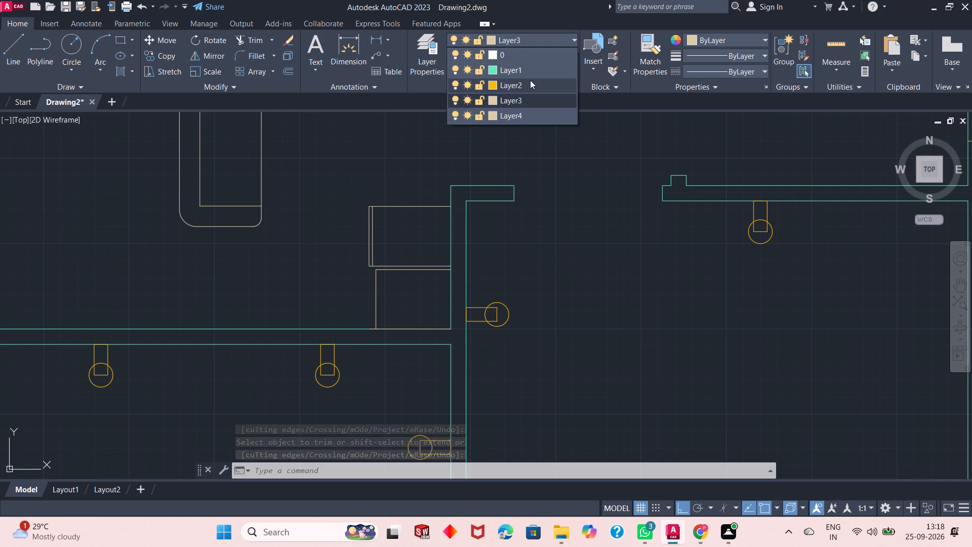
pyautogui.click(530, 80)
pyautogui.click(122, 37)
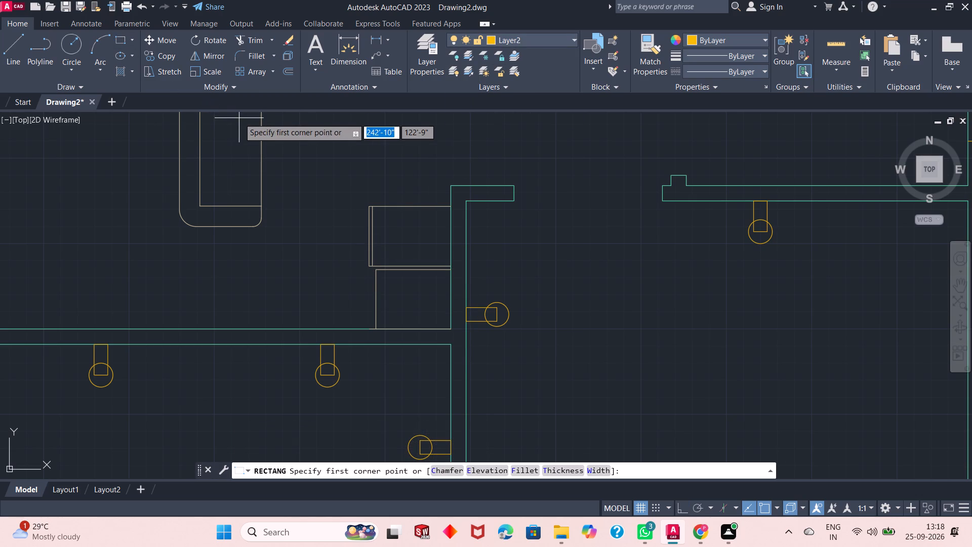
pyautogui.click(451, 231)
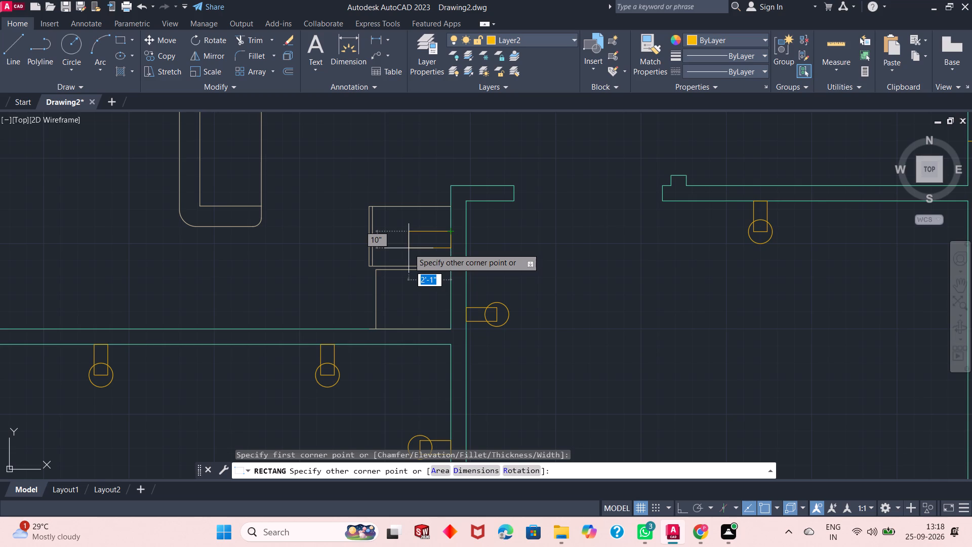
pyautogui.write('1\'6"')
pyautogui.press('Tab')
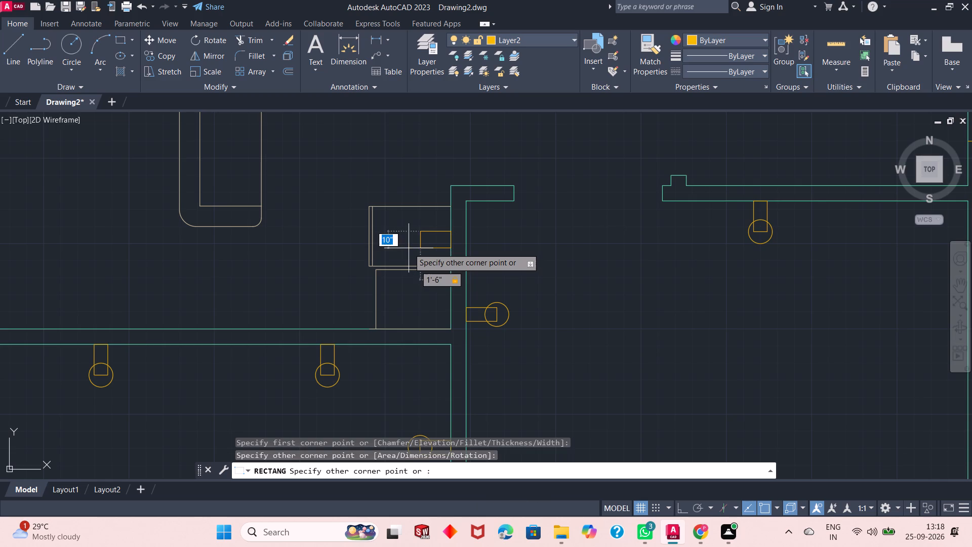
pyautogui.write('8"')
pyautogui.press('Return')
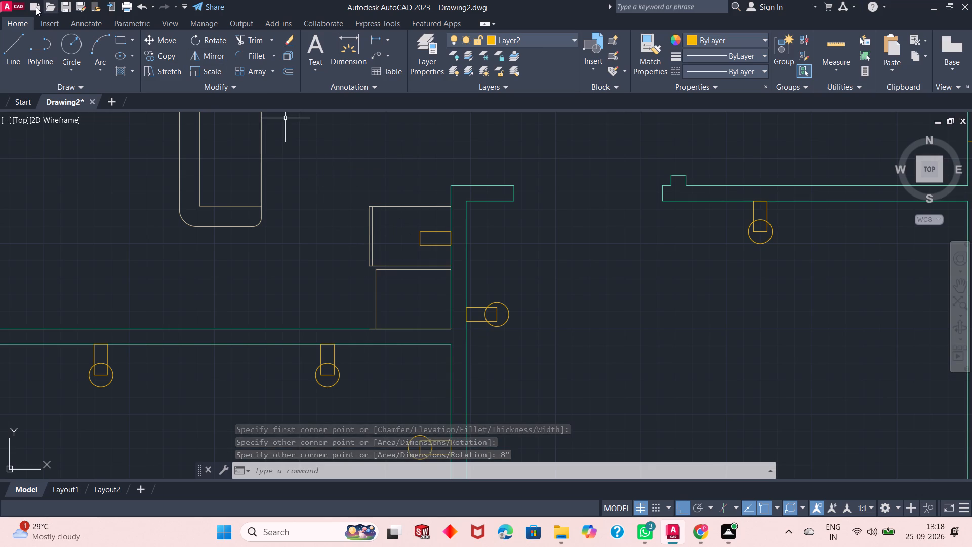
# Draw a circle of 7" radius centred on the midpoint of the upper compartment rectangle's short inner edge.
pyautogui.click(68, 47)
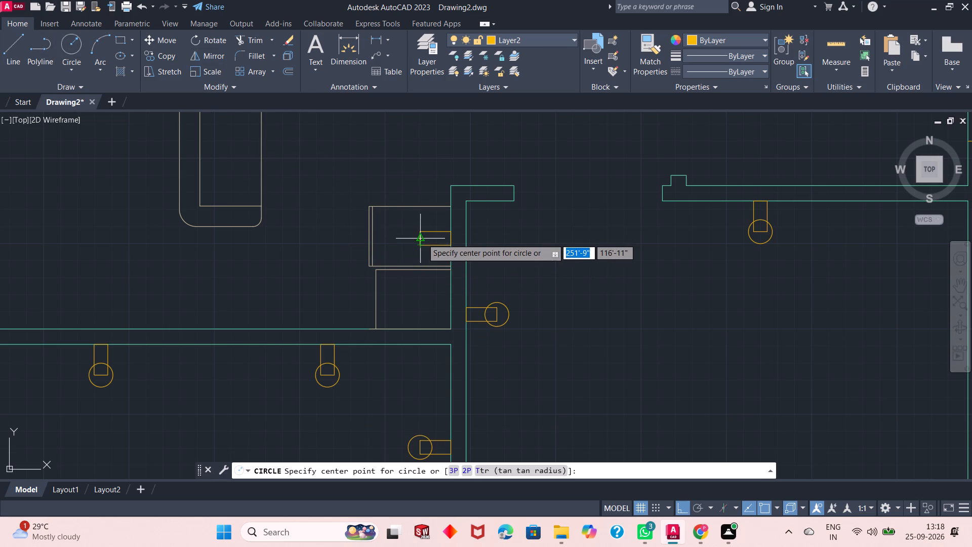
pyautogui.click(422, 238)
pyautogui.write('7"')
pyautogui.press('Return')
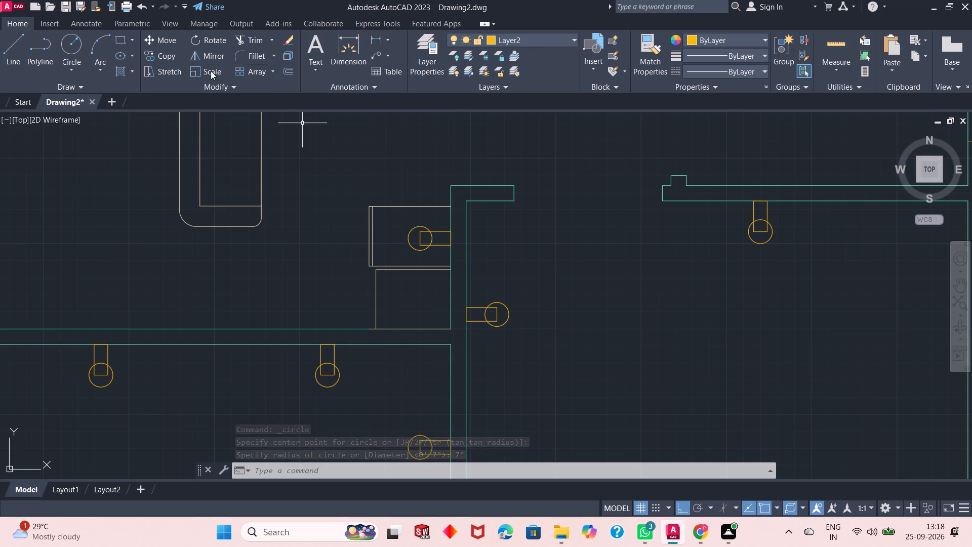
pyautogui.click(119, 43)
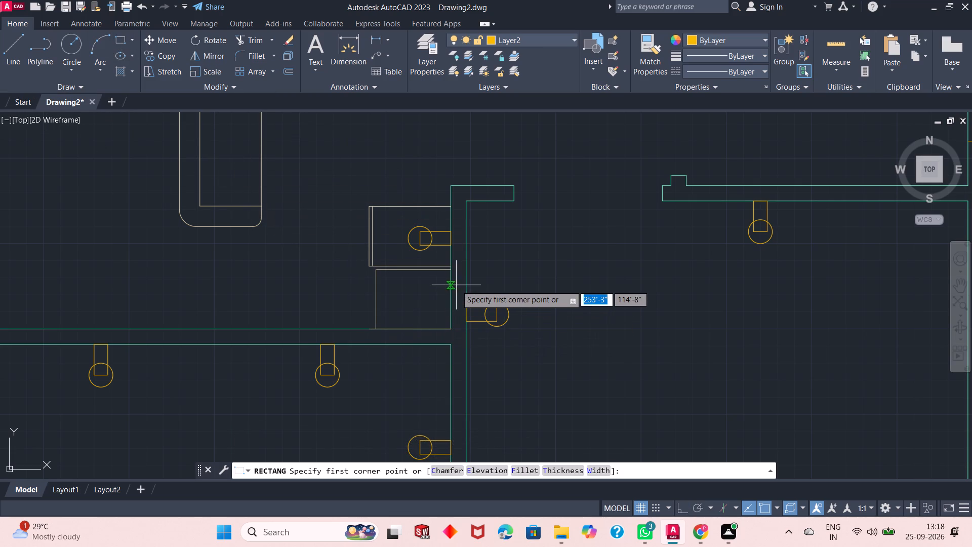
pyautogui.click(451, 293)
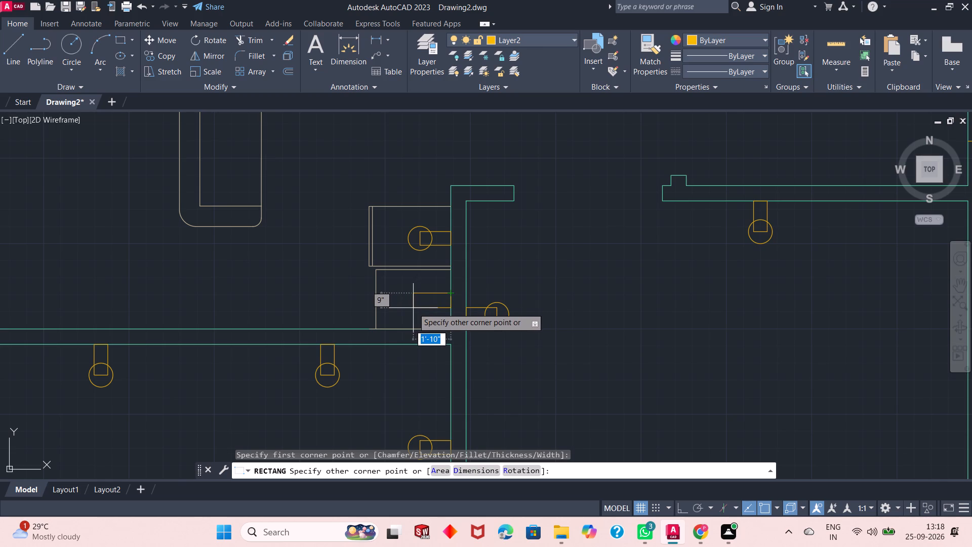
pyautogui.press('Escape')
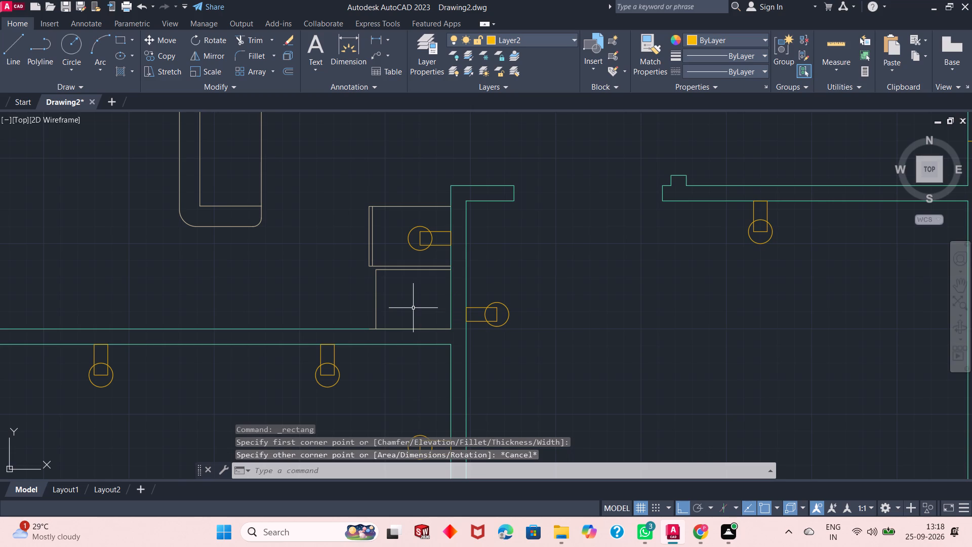
# Draw a 1'6" by 8" rectangle from the wall into the corner unit's lower compartment.
pyautogui.click(118, 38)
pyautogui.click(451, 306)
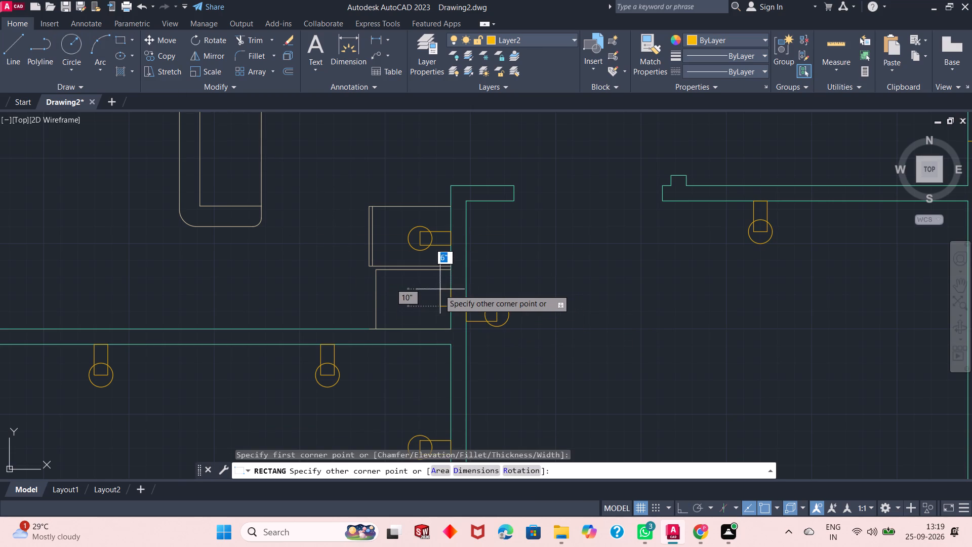
pyautogui.write('1\'6"')
pyautogui.press('Tab')
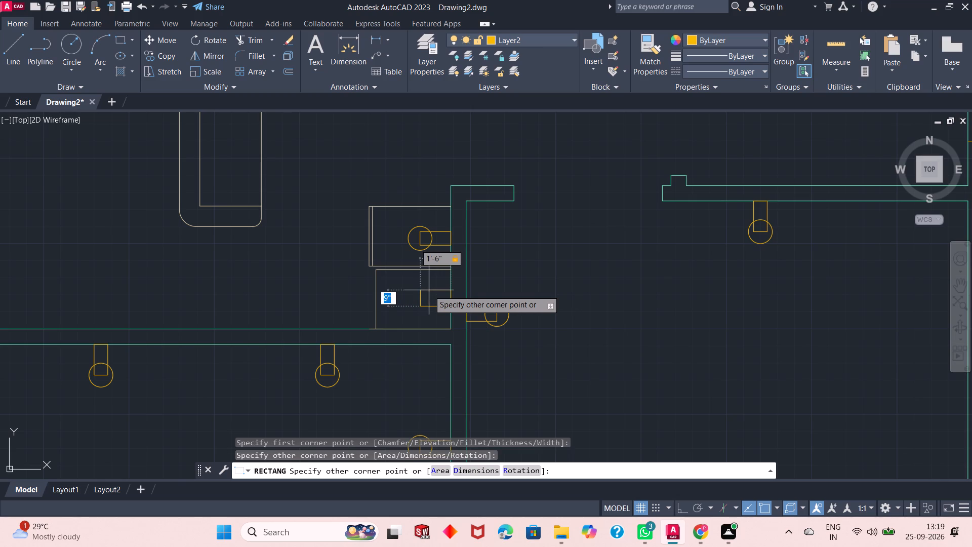
pyautogui.write('8"')
pyautogui.press('Return')
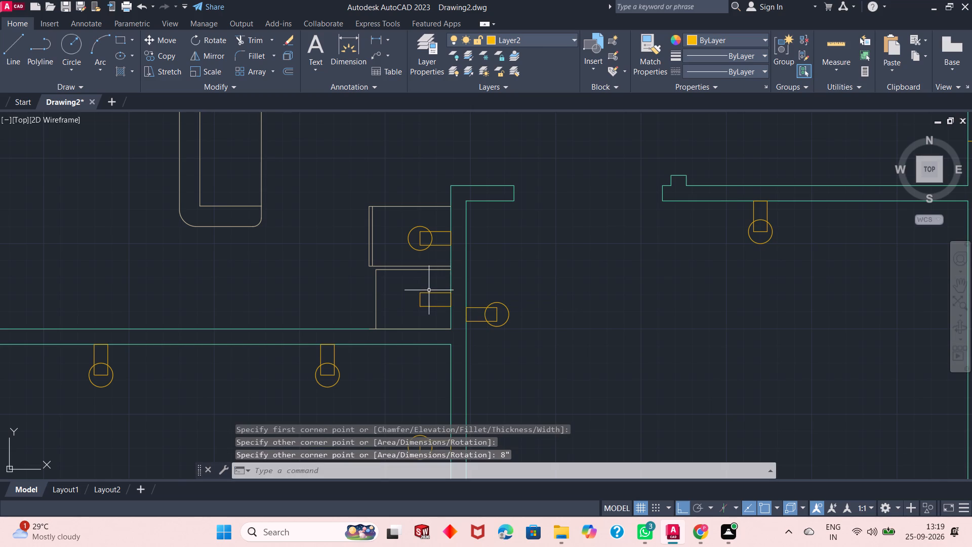
# Draw a circle of 7" radius centred on the midpoint of the lower compartment rectangle's short inner edge.
pyautogui.click(64, 41)
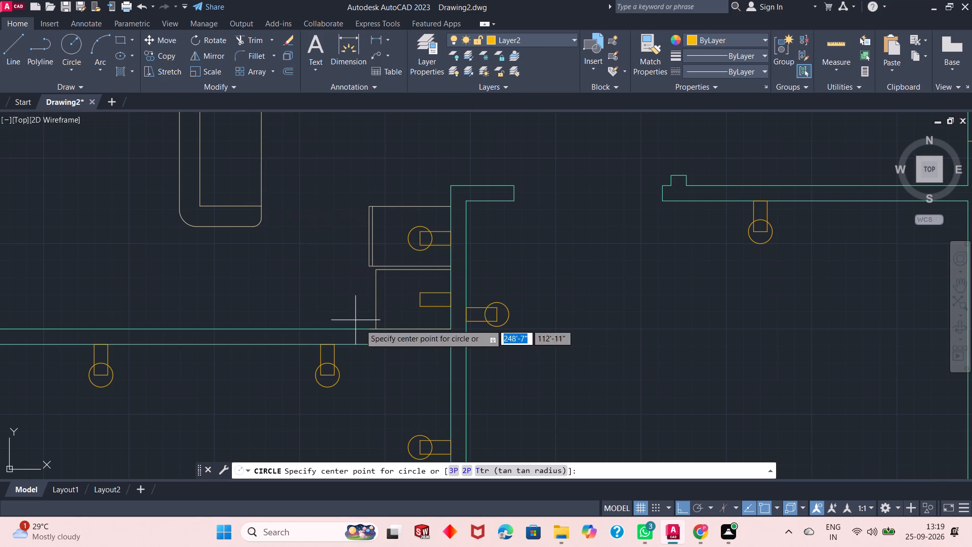
pyautogui.click(421, 302)
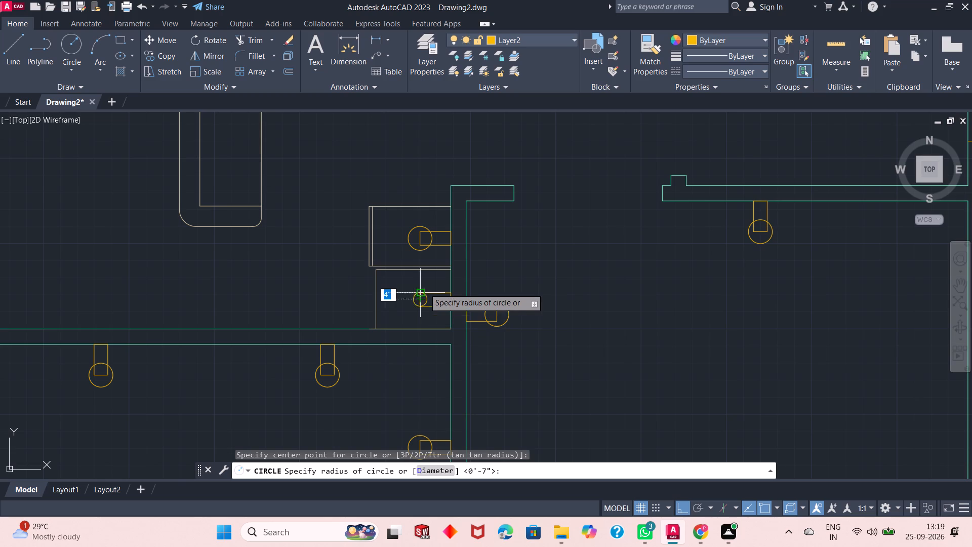
pyautogui.write('7"')
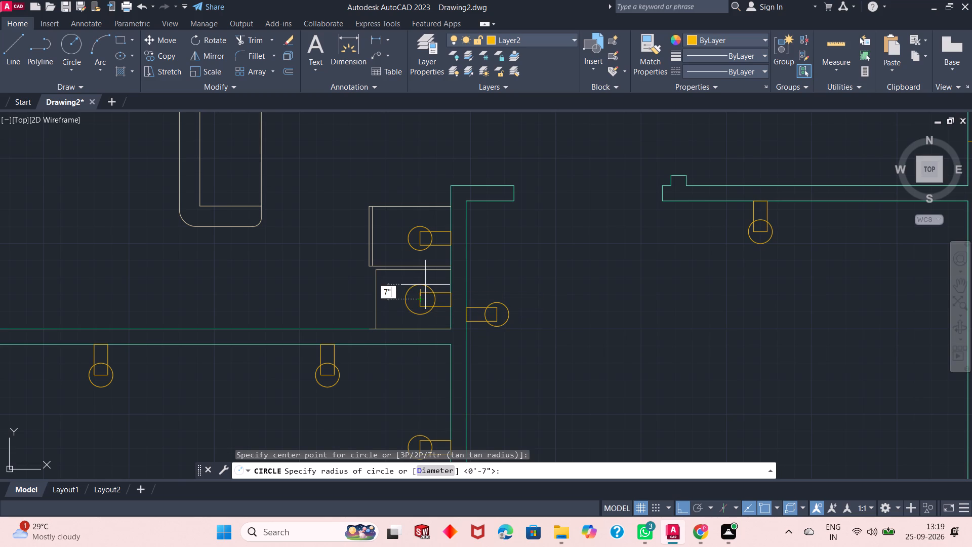
pyautogui.press('Return')
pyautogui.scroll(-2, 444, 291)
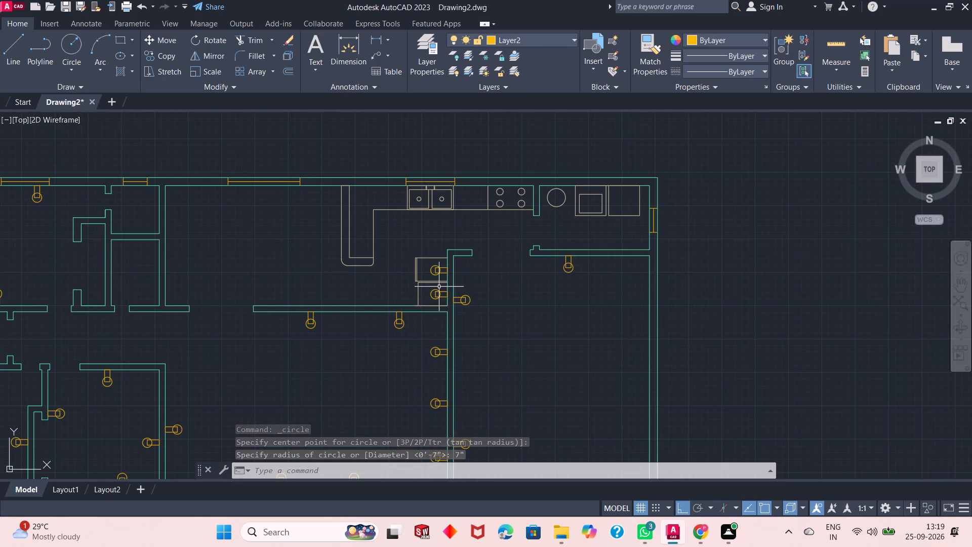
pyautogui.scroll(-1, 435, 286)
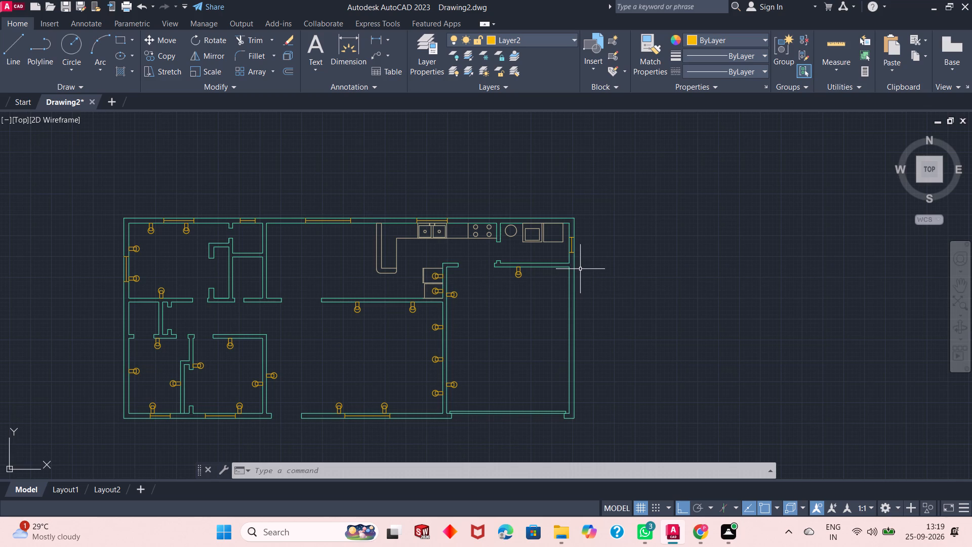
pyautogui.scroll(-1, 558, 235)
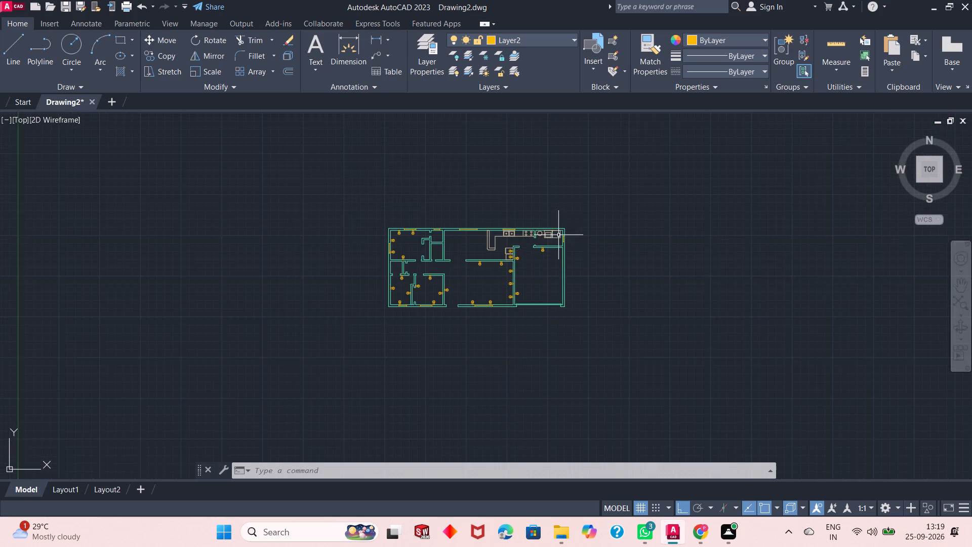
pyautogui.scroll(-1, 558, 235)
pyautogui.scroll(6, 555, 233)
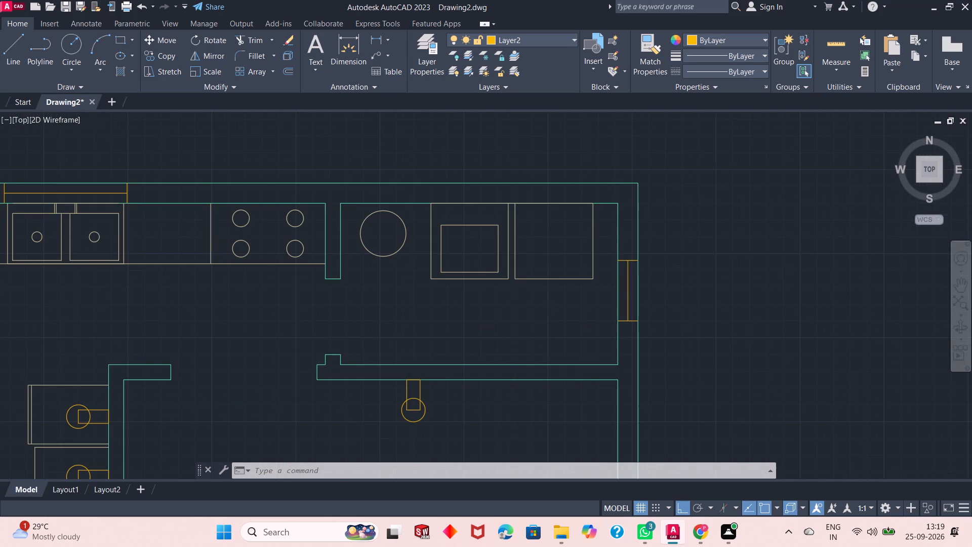
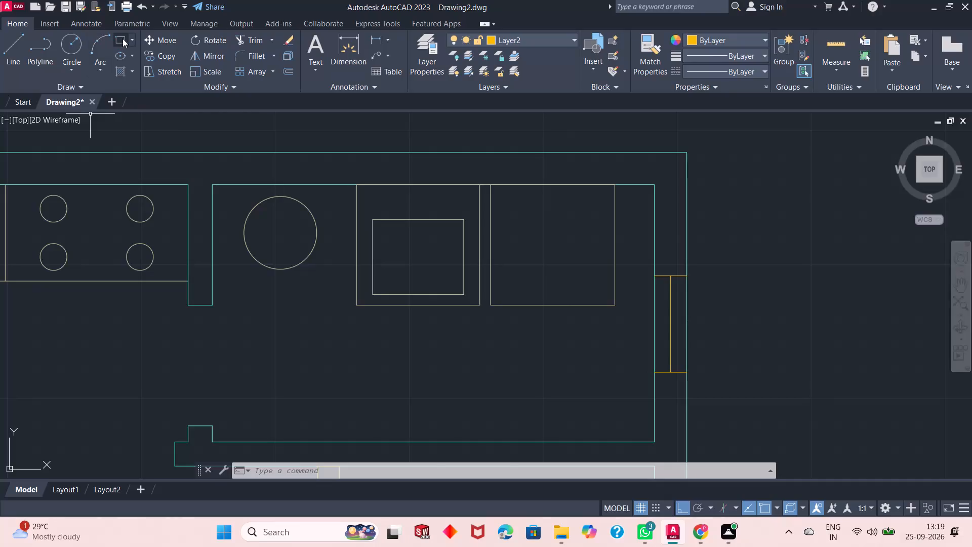
# Draw an 8" by 1'6" rectangle down from the inner top wall, inside the empty appliance square nearest the east wall.
pyautogui.click(123, 38)
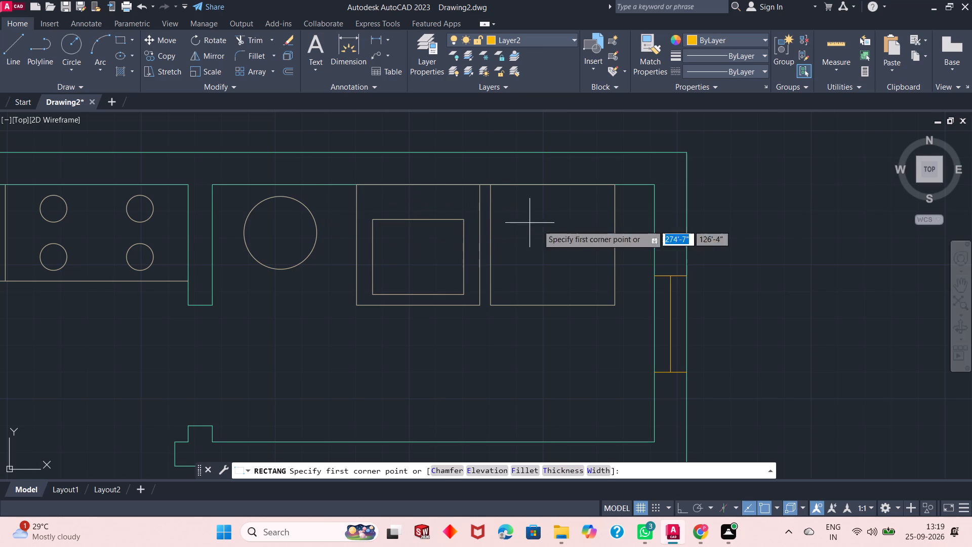
pyautogui.scroll(-1, 590, 230)
pyautogui.scroll(2, 589, 230)
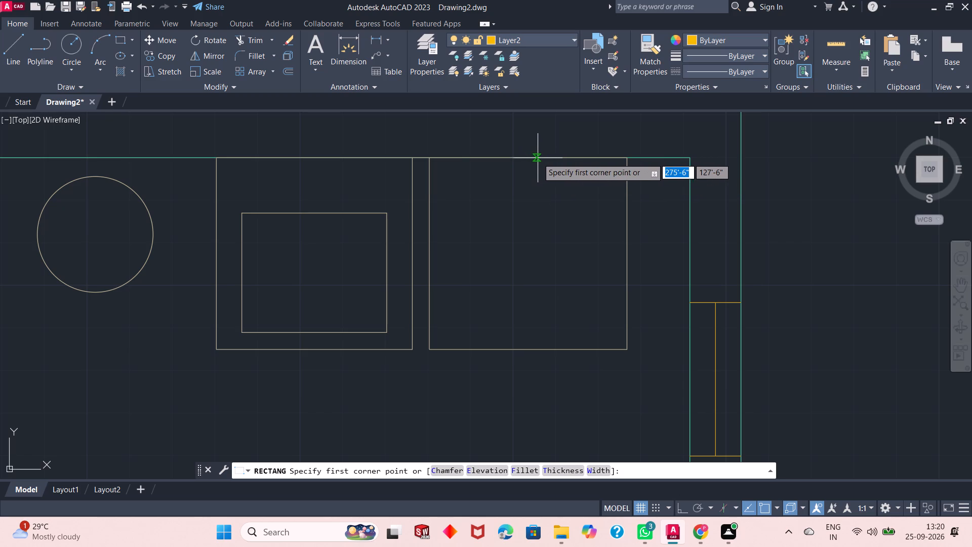
pyautogui.click(508, 158)
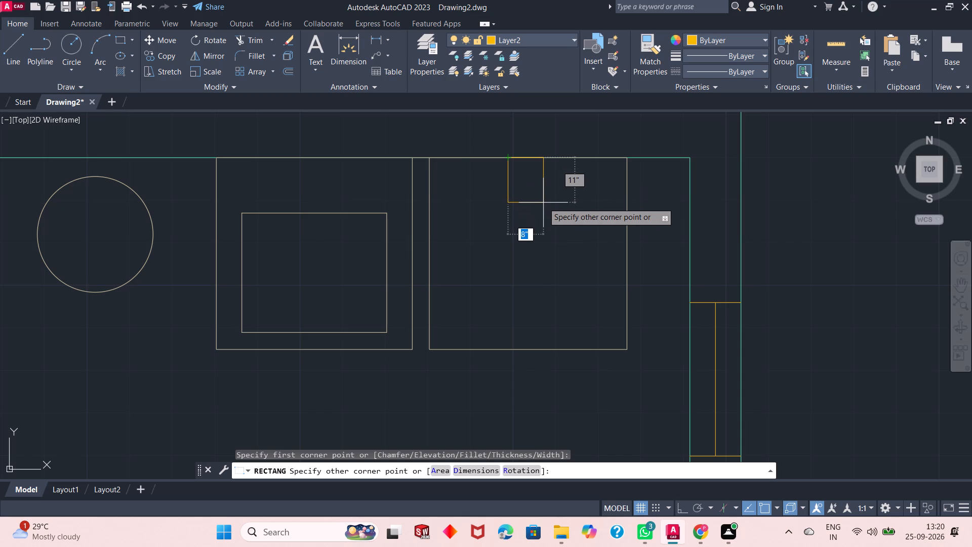
pyautogui.write('8"')
pyautogui.press('Tab')
pyautogui.write('1\'6"')
pyautogui.press('Return')
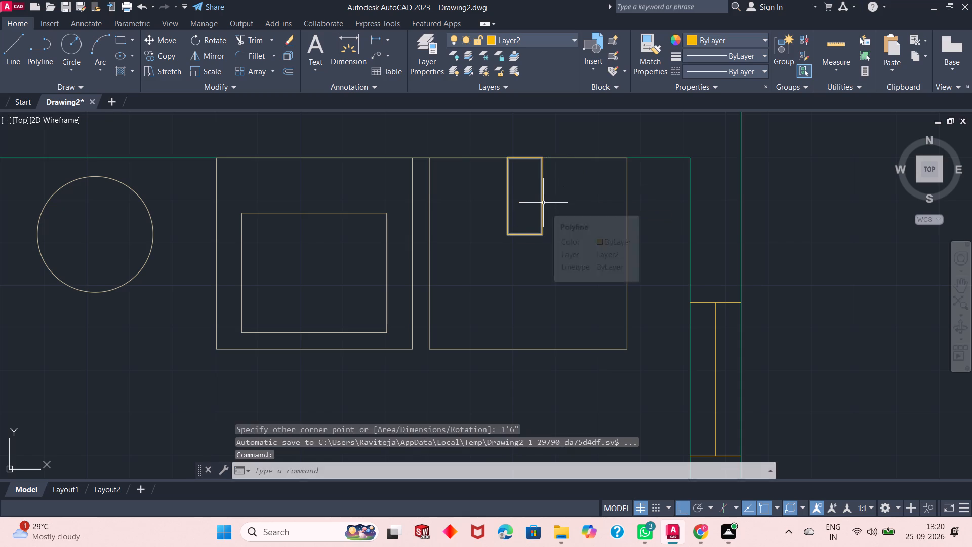
# Draw a 7" radius circle centred on the midpoint of the new rectangle's bottom edge.
pyautogui.click(80, 48)
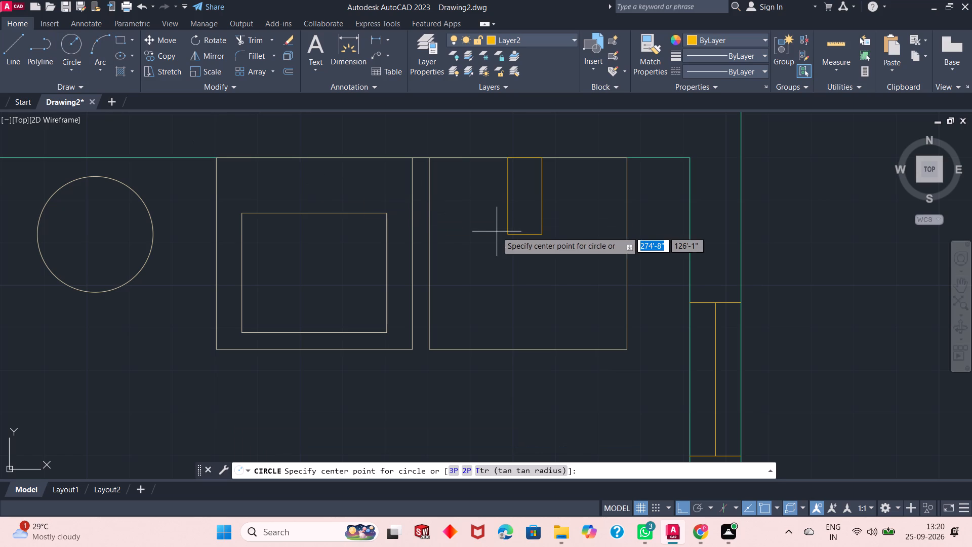
pyautogui.click(523, 234)
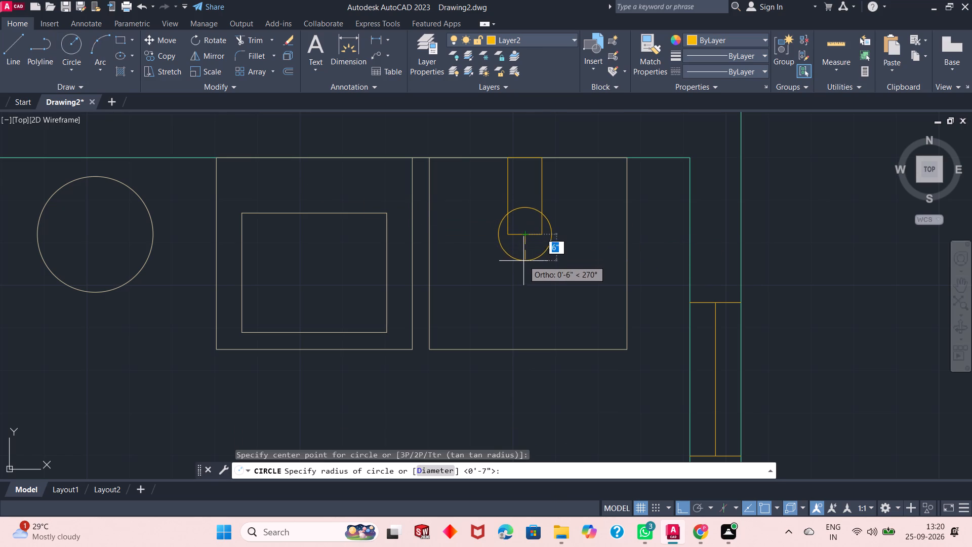
pyautogui.write('7"')
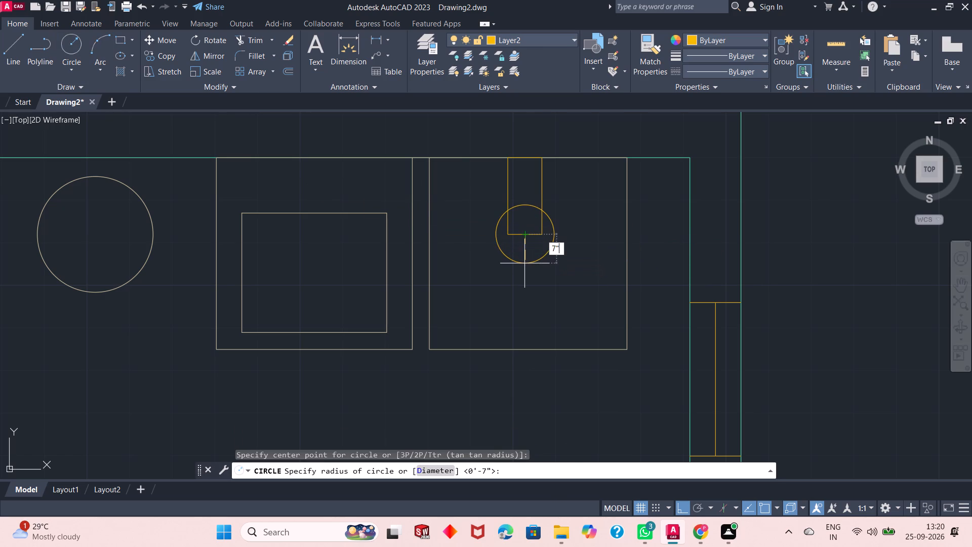
pyautogui.press('Return')
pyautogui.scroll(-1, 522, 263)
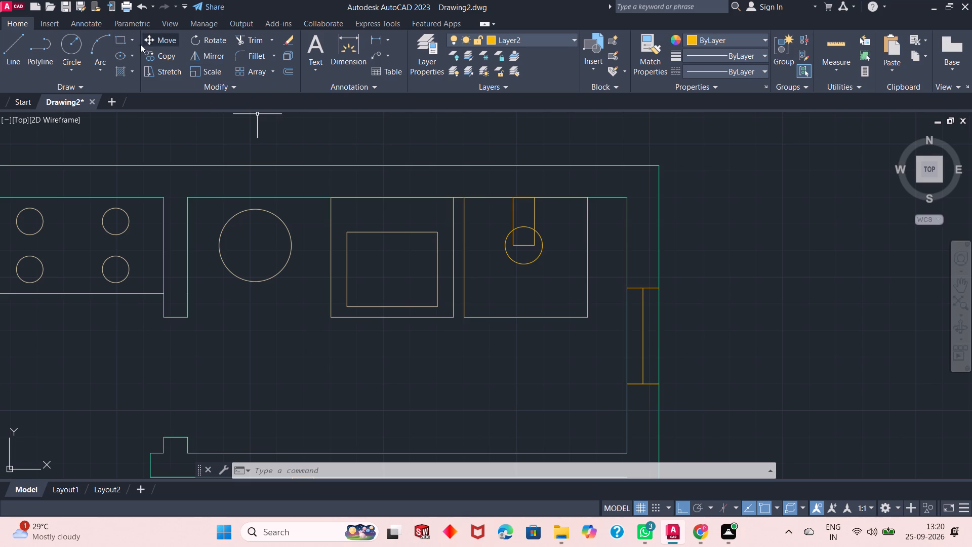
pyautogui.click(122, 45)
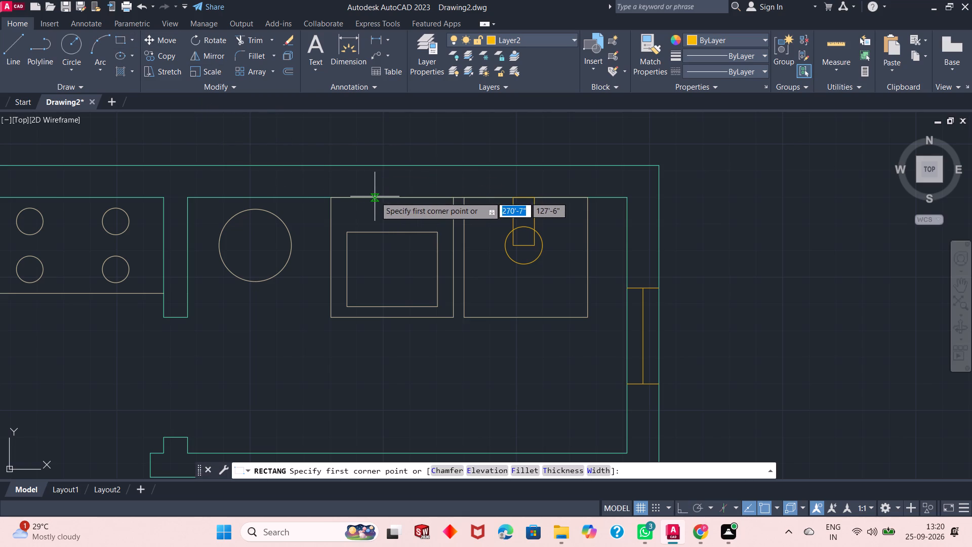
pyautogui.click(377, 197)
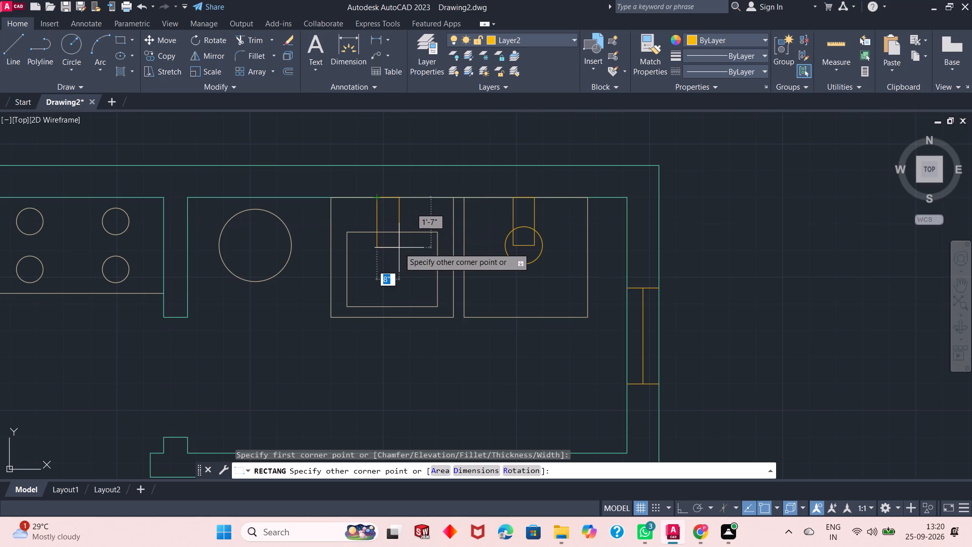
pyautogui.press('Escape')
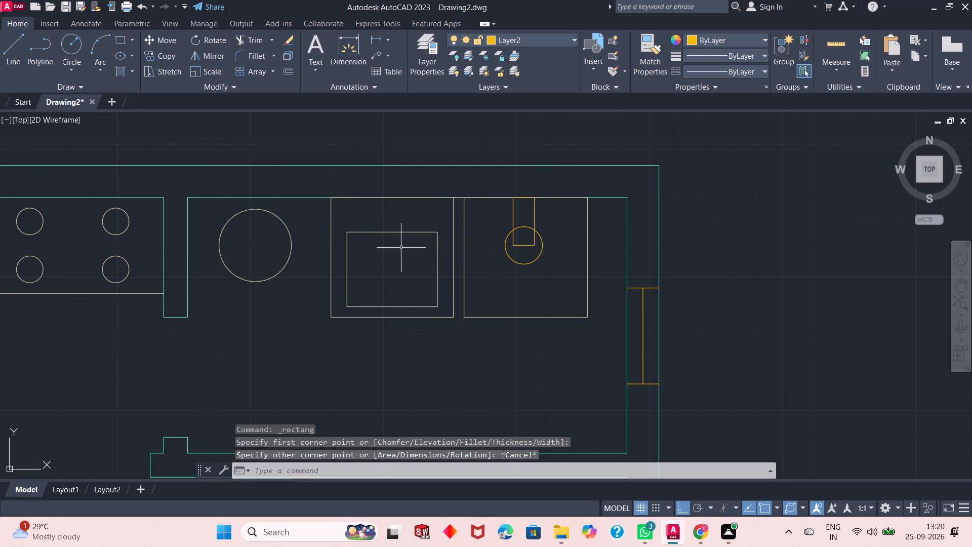
# Draw an 8" by 1'6" rectangle down from the inner top wall over the appliance with the inner rectangle.
pyautogui.click(118, 41)
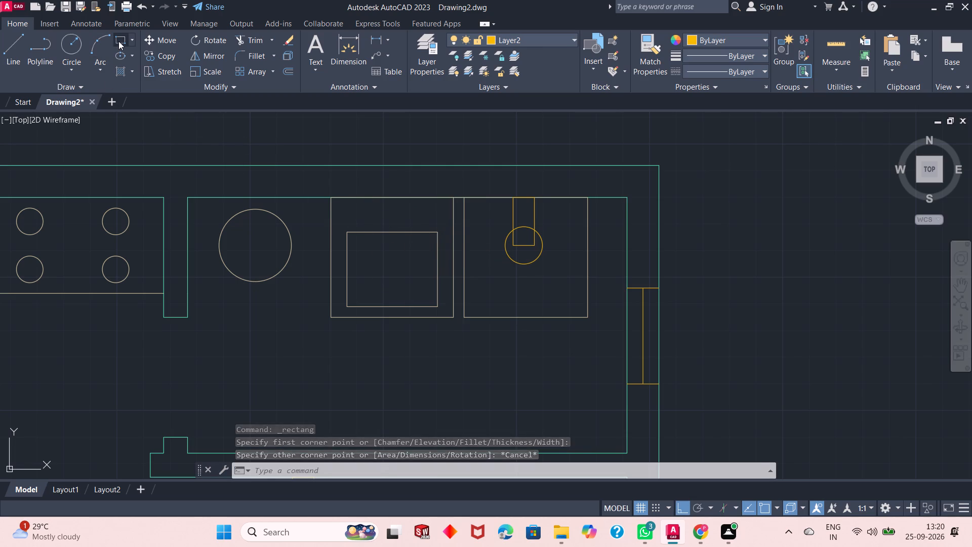
pyautogui.click(386, 198)
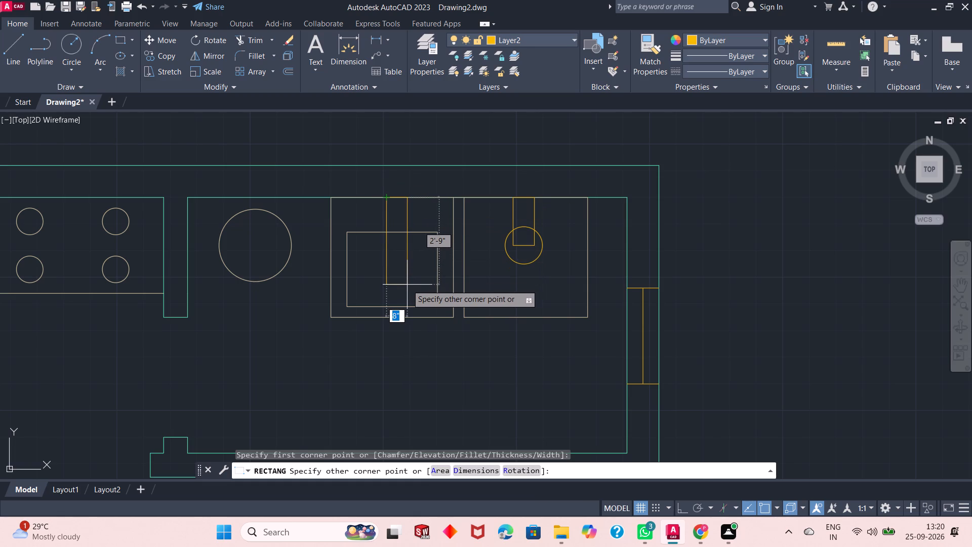
pyautogui.write('8"')
pyautogui.press('Tab')
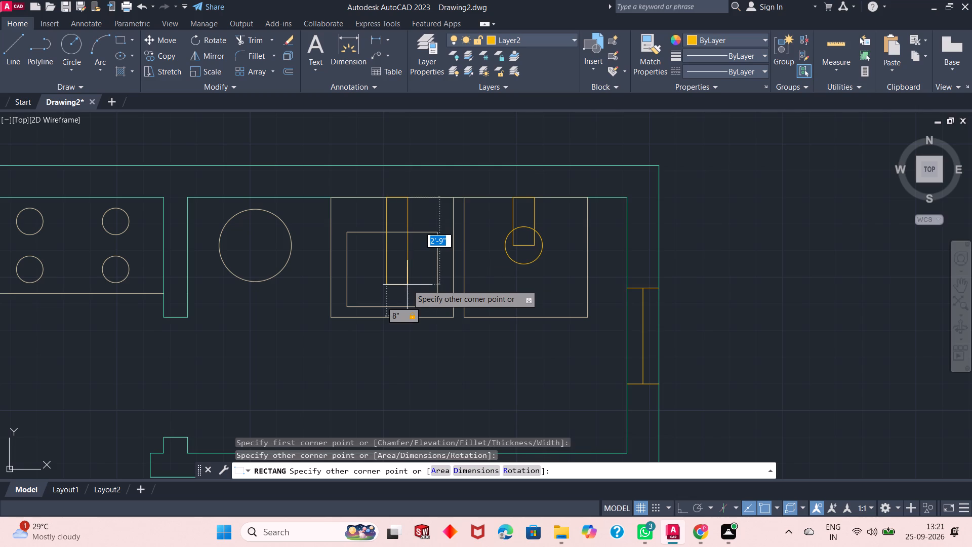
pyautogui.write("1'6")
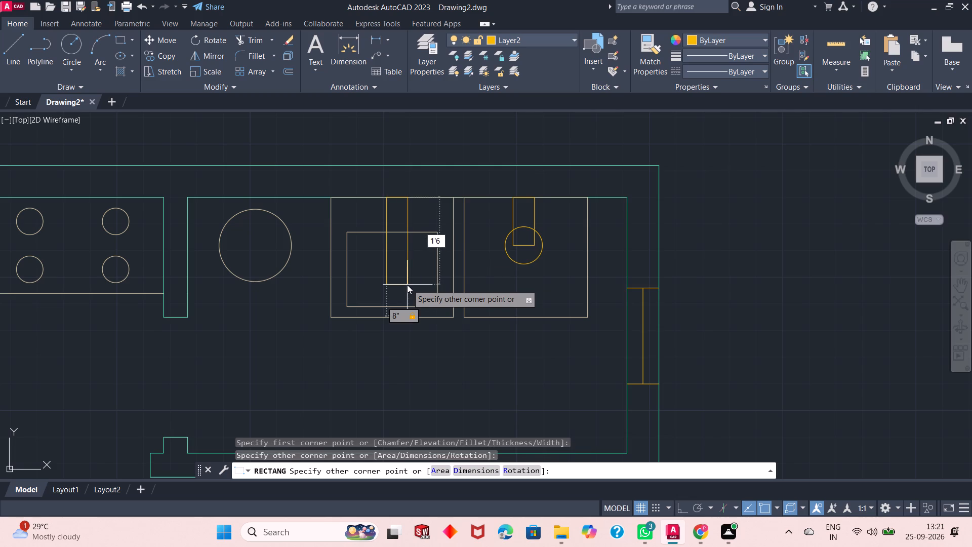
pyautogui.hotkey('shift', '"')
pyautogui.press('Return')
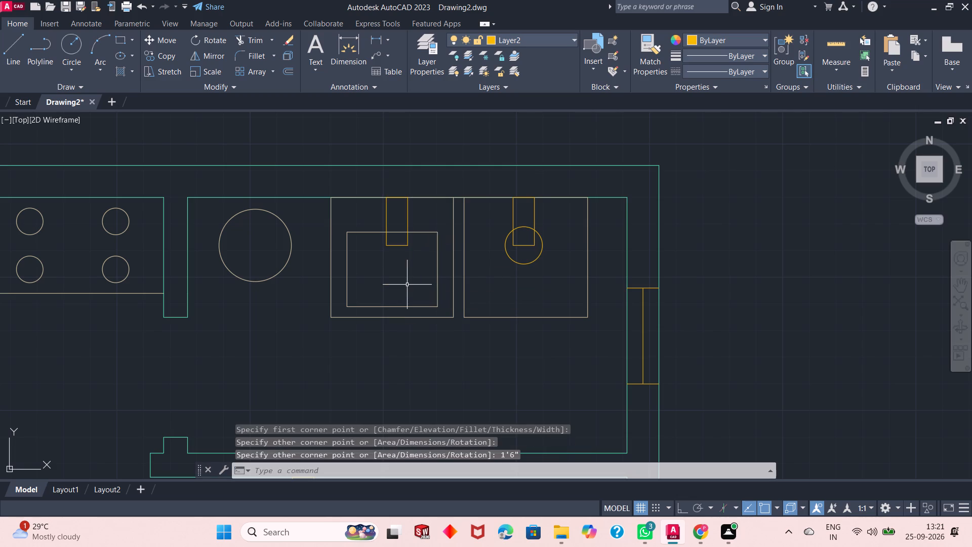
# Draw a 7" radius circle centred on the bottom edge midpoint of the rectangle over that appliance.
pyautogui.click(70, 49)
pyautogui.click(398, 244)
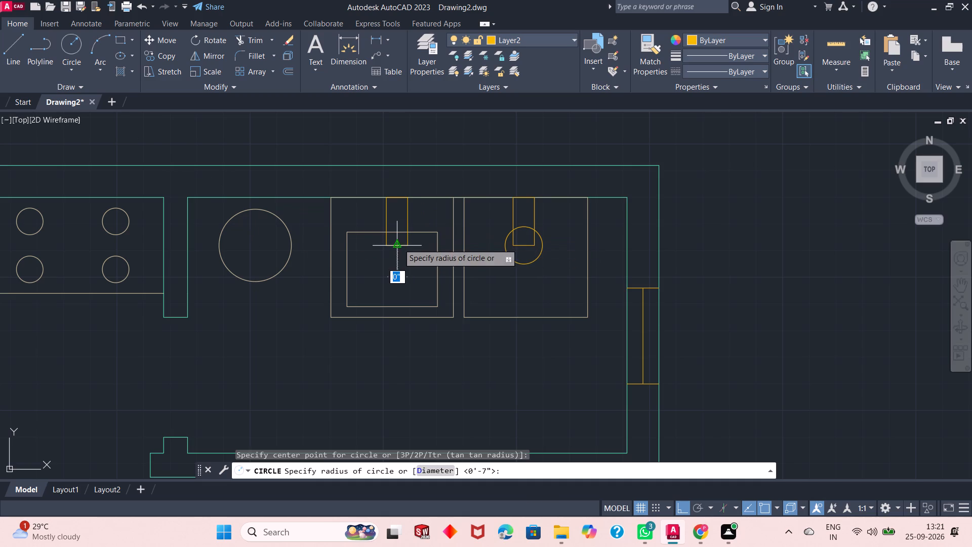
pyautogui.write('7"')
pyautogui.press('Return')
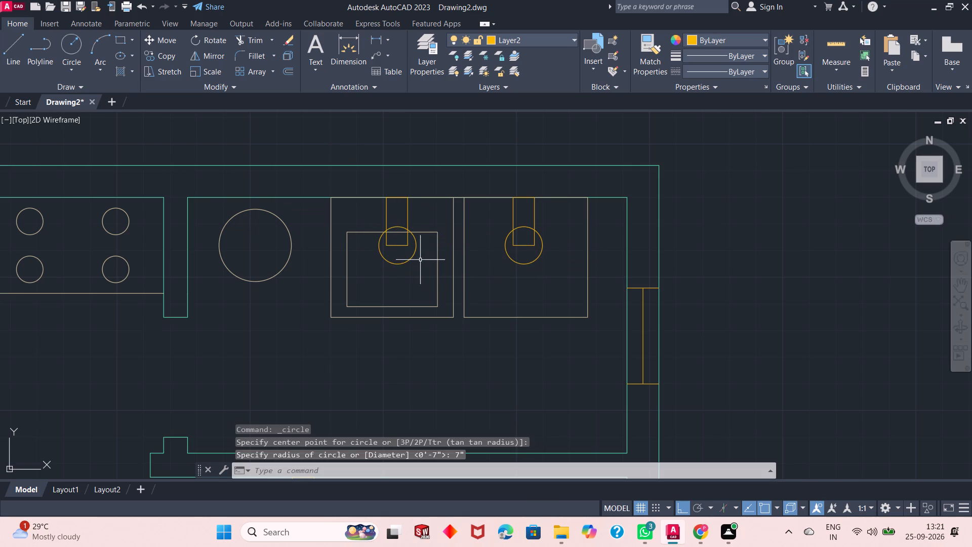
# Draw an 8" by 1'6" rectangle down from the inner top wall, midway between the stove's burners.
pyautogui.scroll(-2, 419, 255)
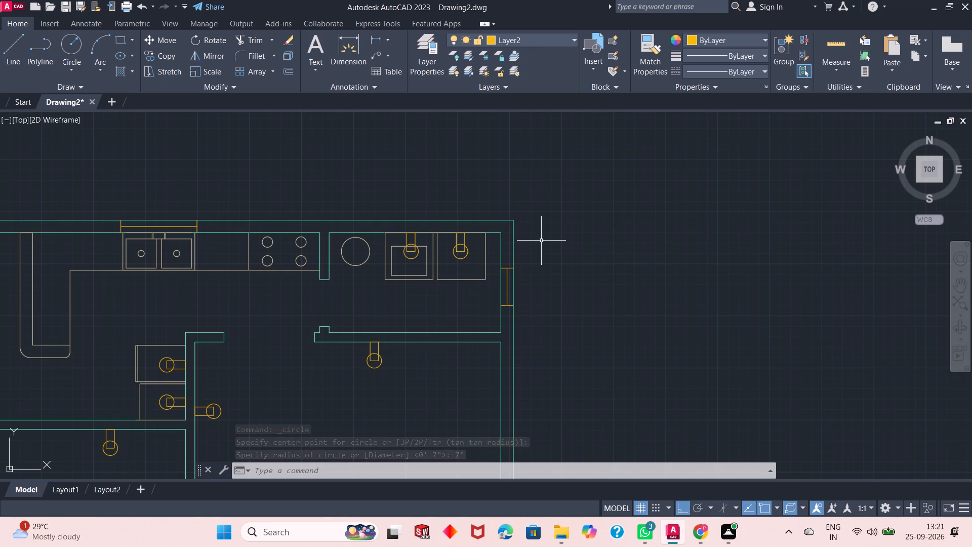
pyautogui.scroll(2, 412, 254)
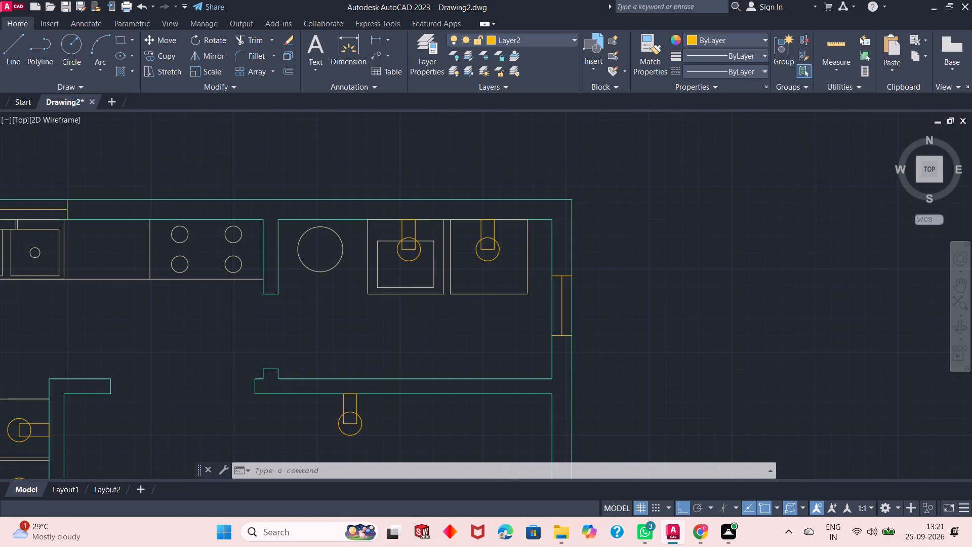
pyautogui.scroll(-2, 412, 254)
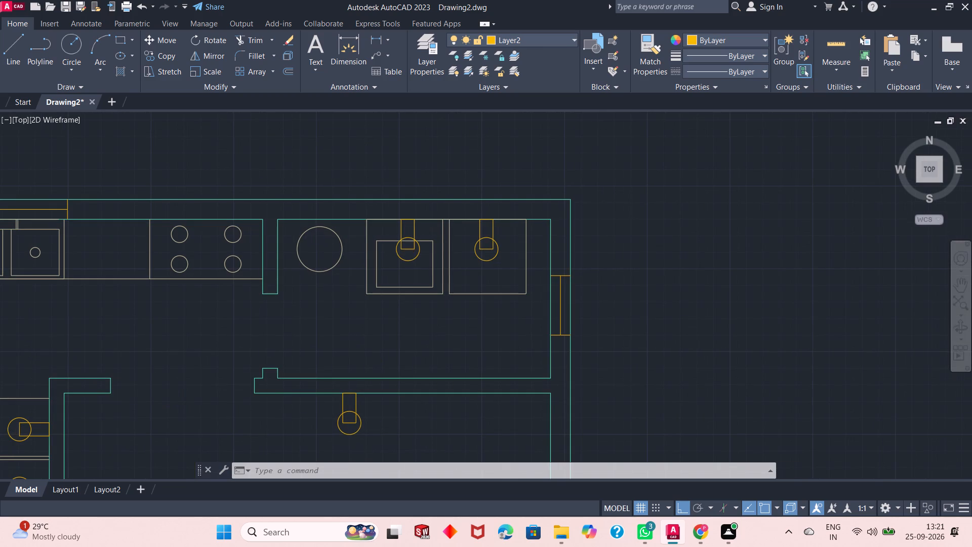
pyautogui.scroll(-1, 554, 236)
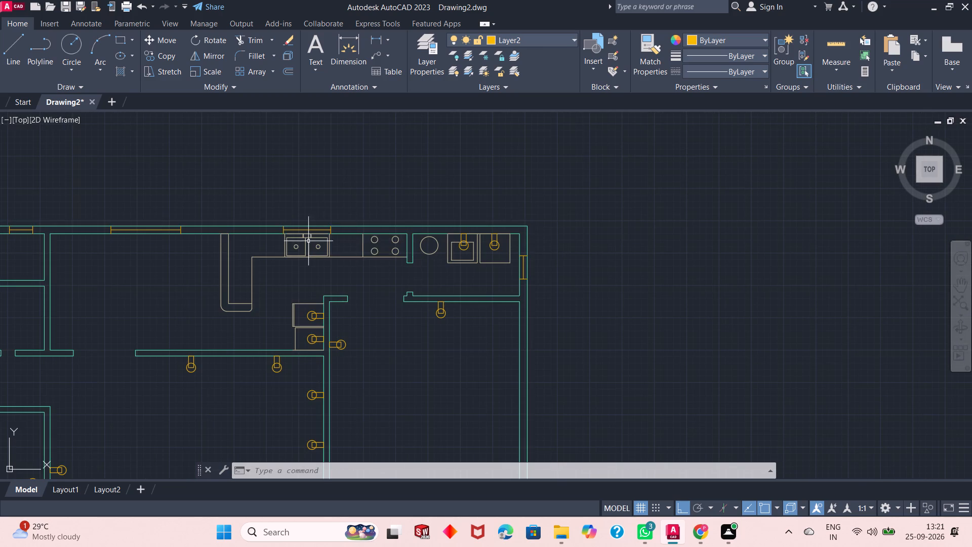
pyautogui.scroll(1, 304, 241)
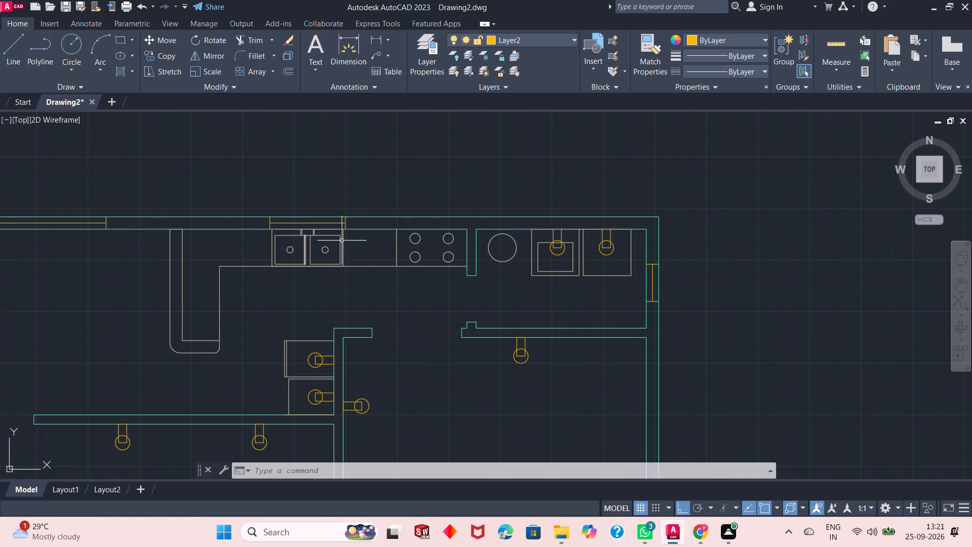
pyautogui.scroll(1, 436, 224)
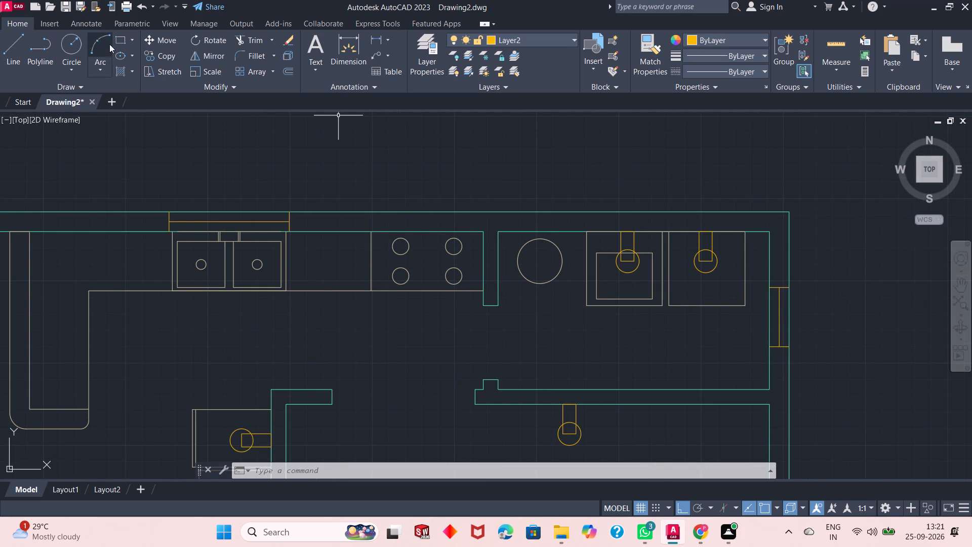
pyautogui.click(121, 43)
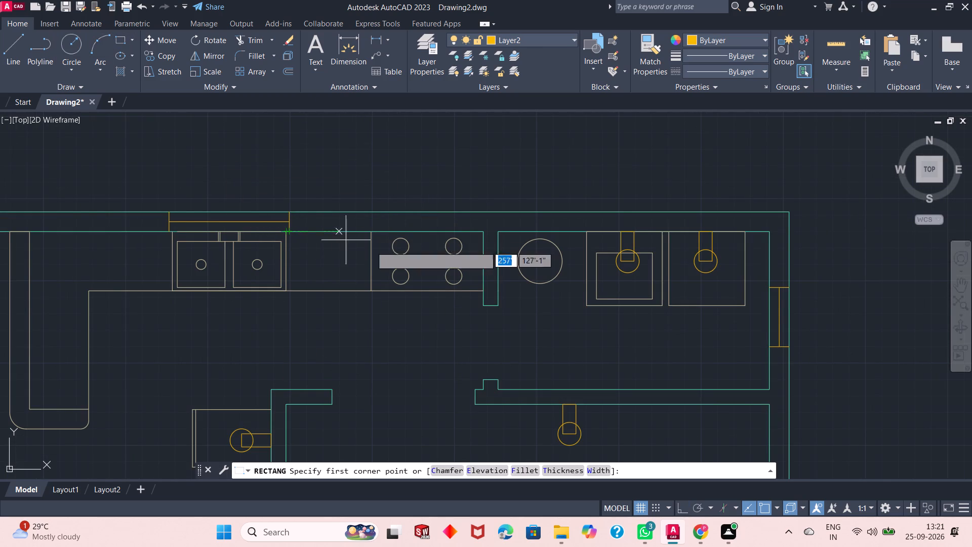
pyautogui.click(420, 232)
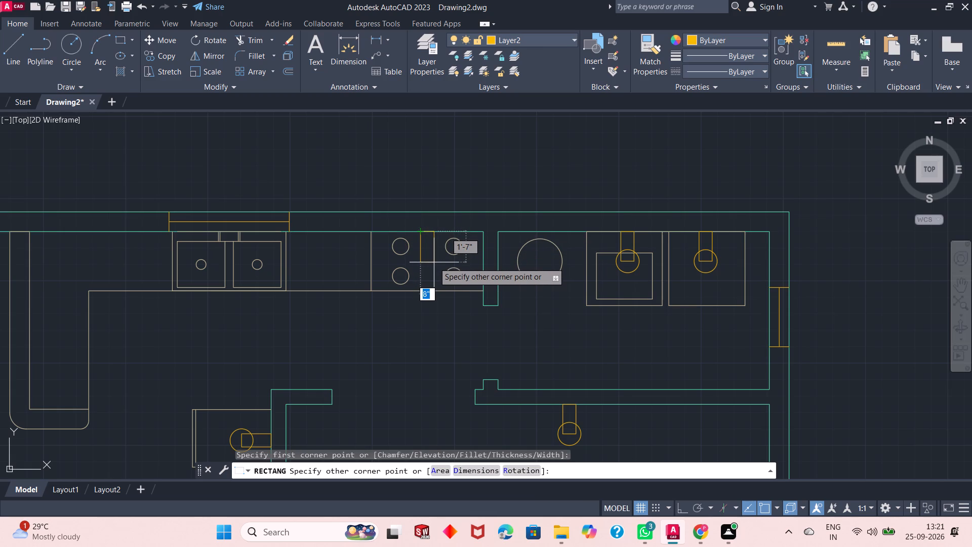
pyautogui.write('8"')
pyautogui.press('Tab')
pyautogui.write('1\'6"')
pyautogui.press('Return')
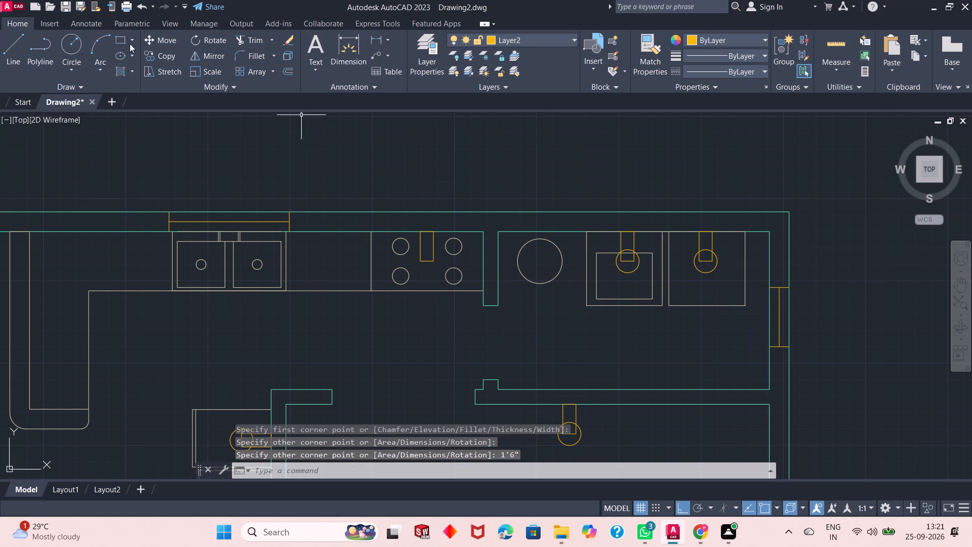
# Draw a 7" radius circle centred on the bottom edge midpoint of the rectangle between the burners.
pyautogui.click(74, 43)
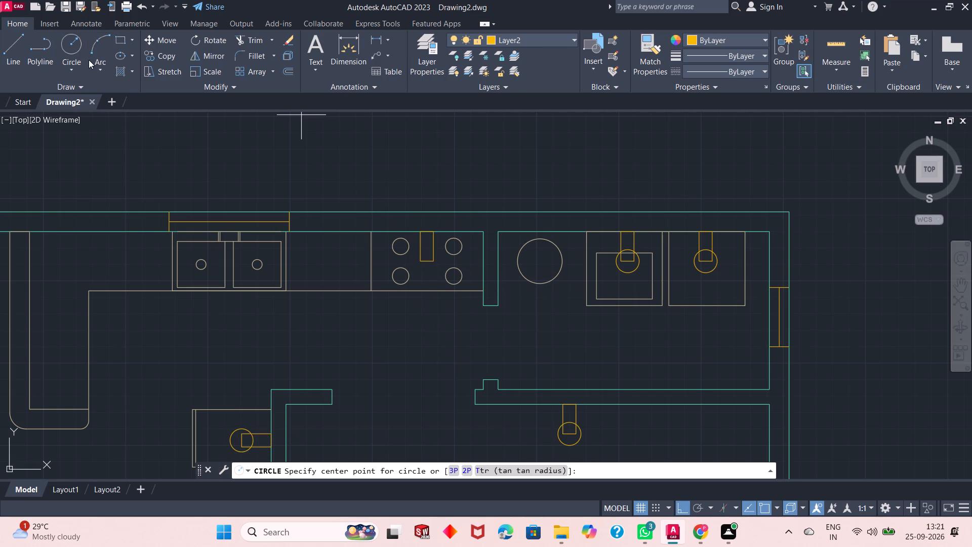
pyautogui.click(426, 262)
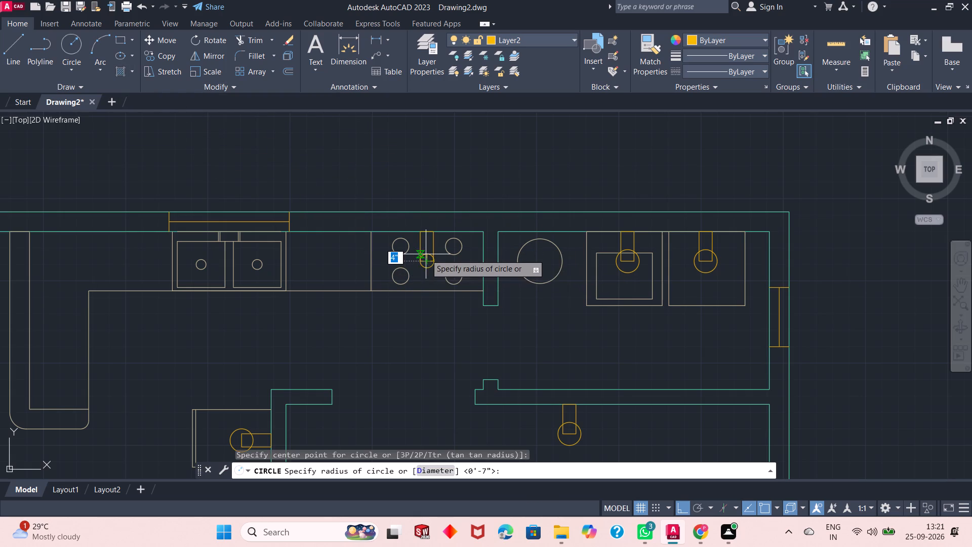
pyautogui.write('7"')
pyautogui.press('Return')
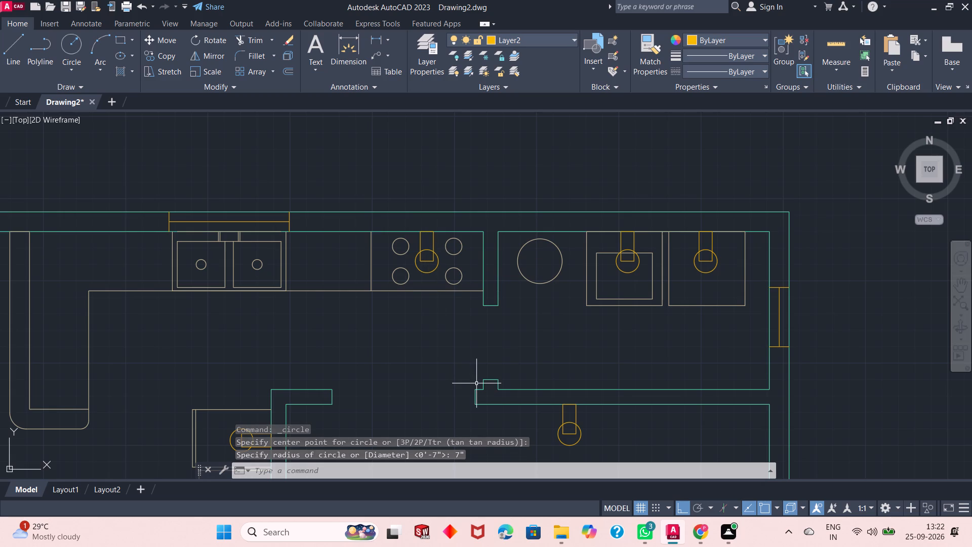
# Draw an 8" by 1'6" rectangle down from the inner top wall, midway between the double sink and the stove.
pyautogui.scroll(-1, 423, 320)
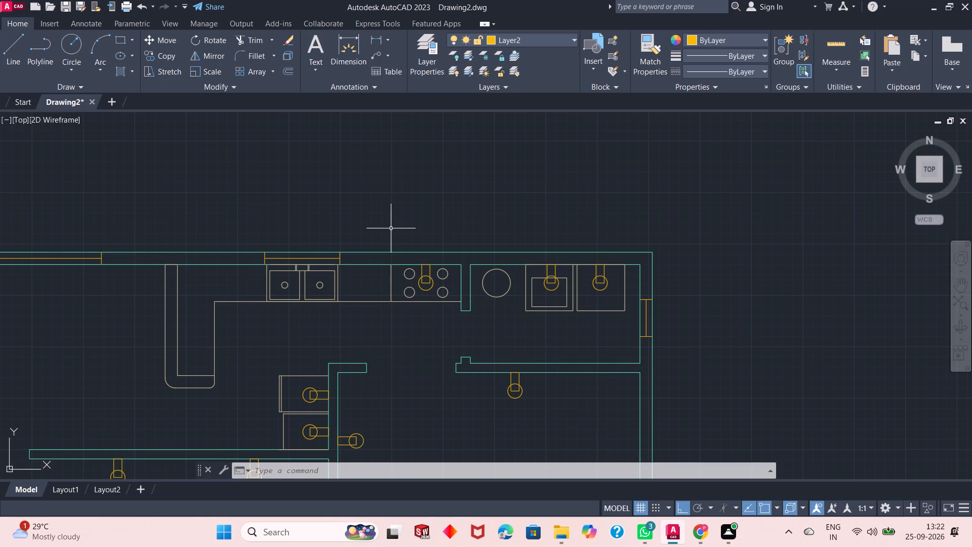
pyautogui.click(120, 37)
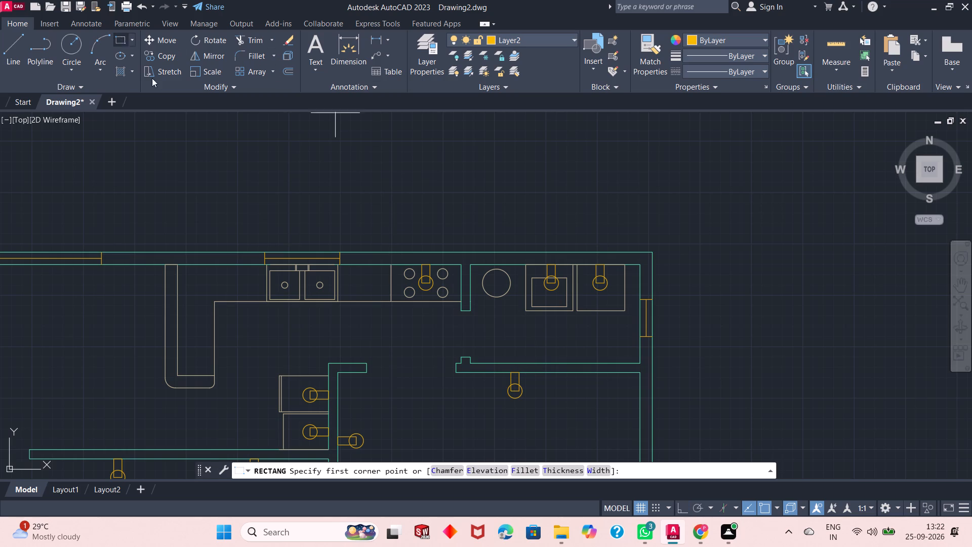
pyautogui.click(361, 265)
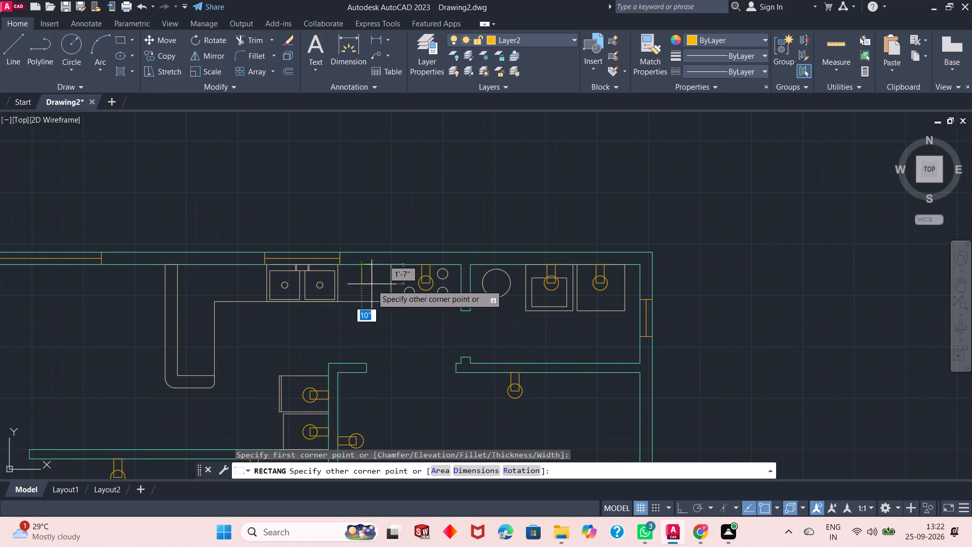
pyautogui.write('8"')
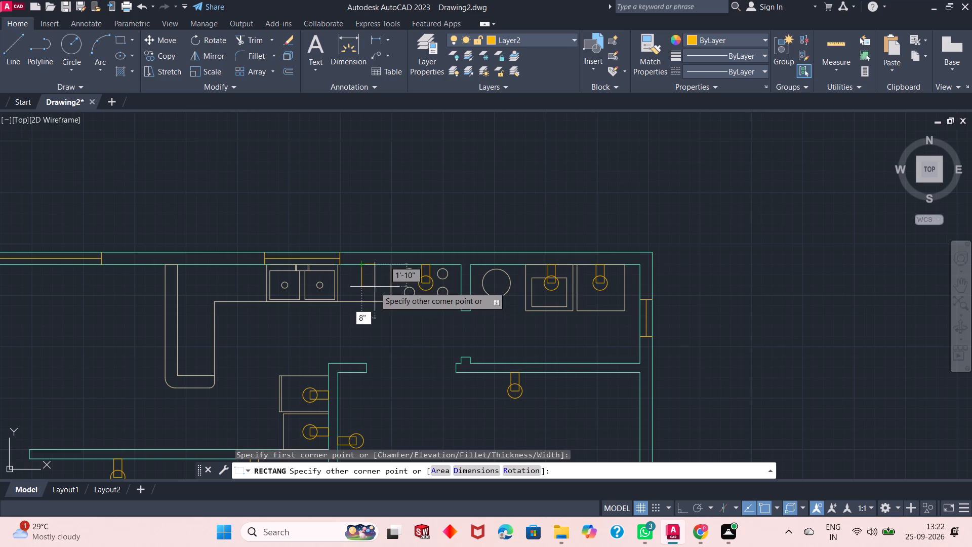
pyautogui.press('Tab')
pyautogui.write('1\'6"')
pyautogui.press('Return')
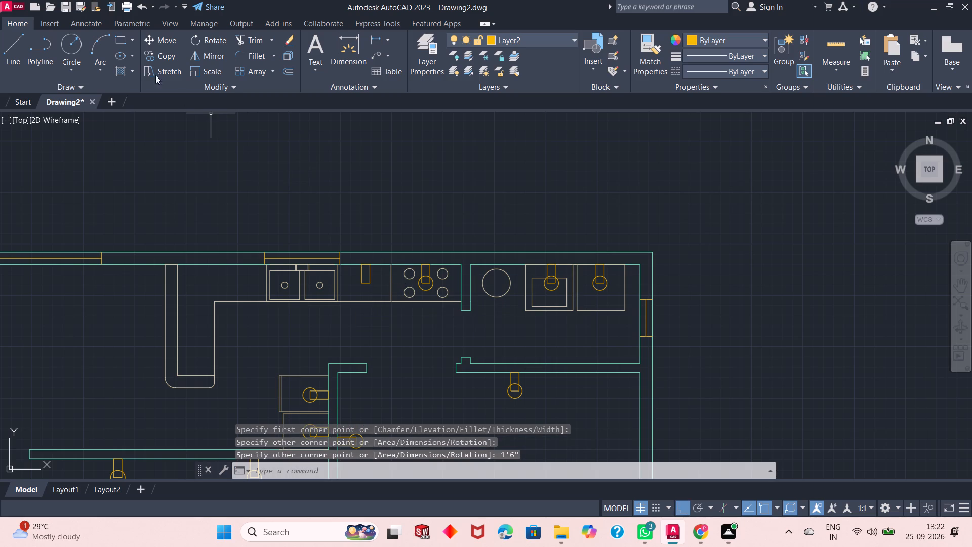
# Draw a 7" radius circle centred on the bottom edge midpoint of the rectangle between the sink and the stove.
pyautogui.click(66, 43)
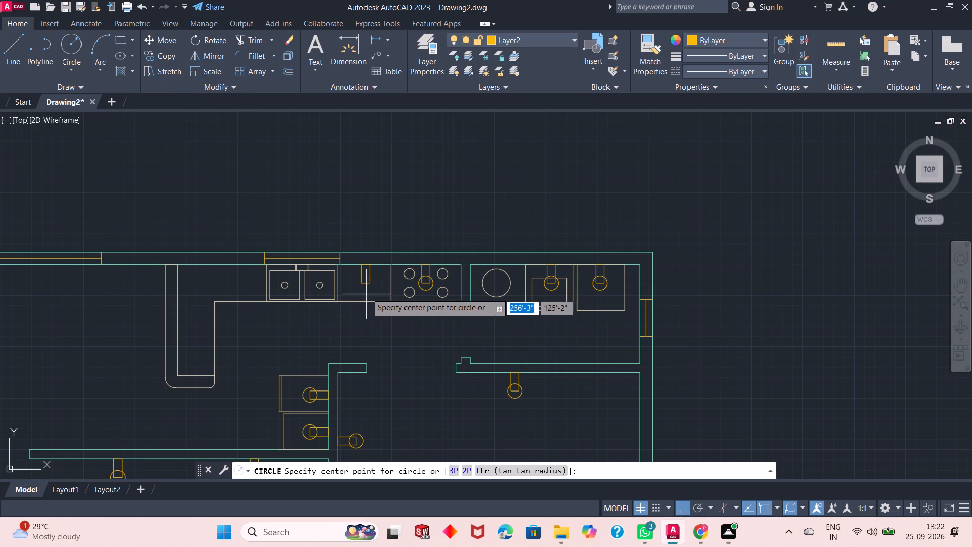
pyautogui.click(366, 286)
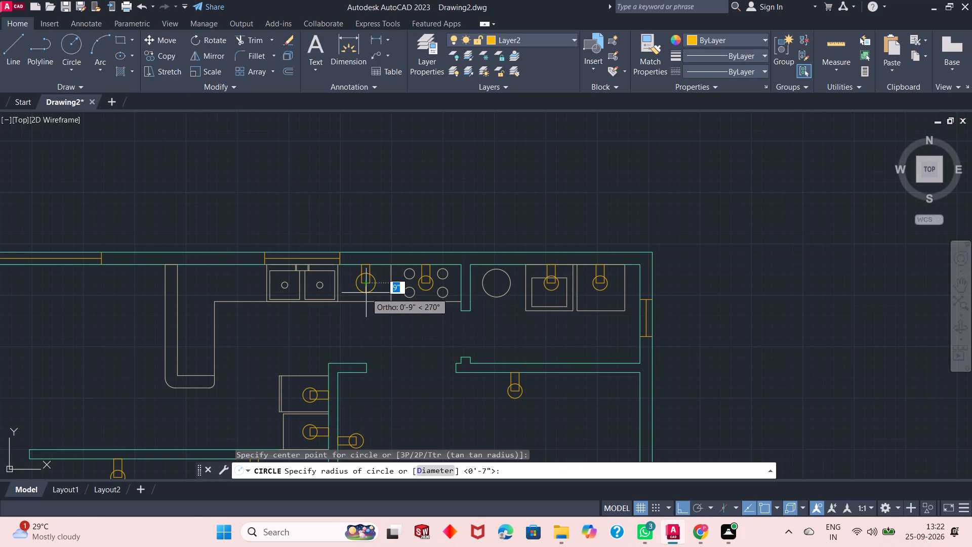
pyautogui.write('7"')
pyautogui.press('Return')
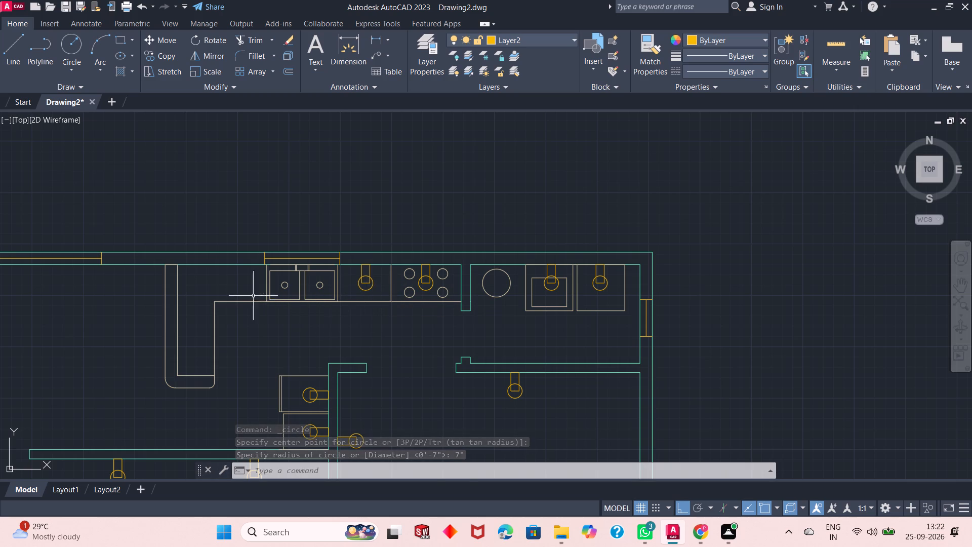
# Draw an 8" by 1'6" rectangle down from the inner top wall, where the rounded-end counter leg meets the wall.
pyautogui.scroll(1, 91, 295)
pyautogui.scroll(-2, 93, 294)
pyautogui.scroll(-2, 477, 296)
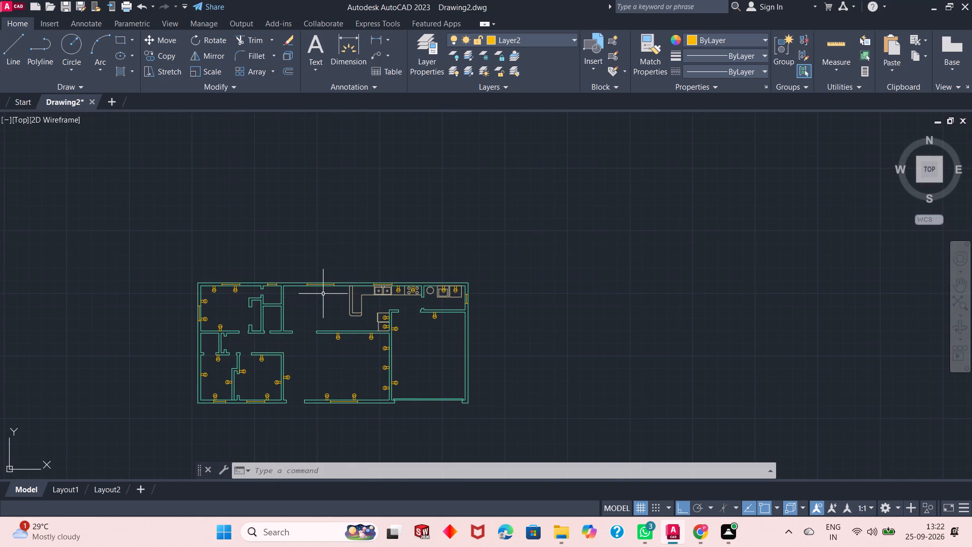
pyautogui.scroll(3, 356, 288)
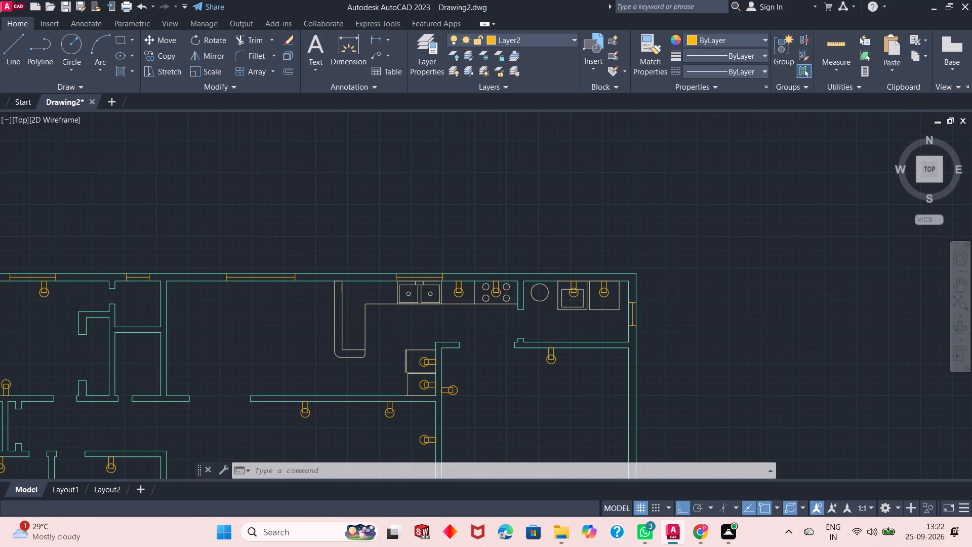
pyautogui.click(124, 45)
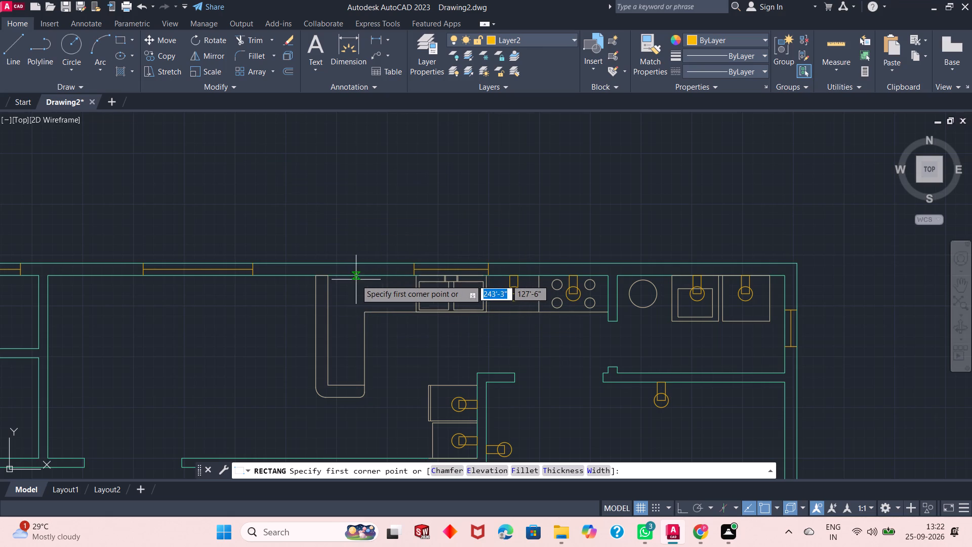
pyautogui.click(342, 276)
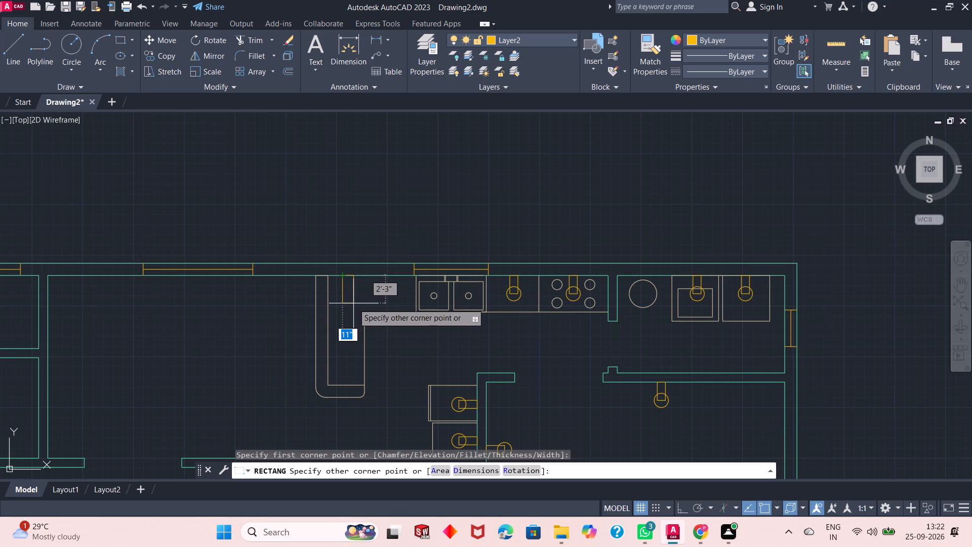
pyautogui.write('8"')
pyautogui.press('Tab')
pyautogui.write("1'6")
pyautogui.hotkey('shift', '"')
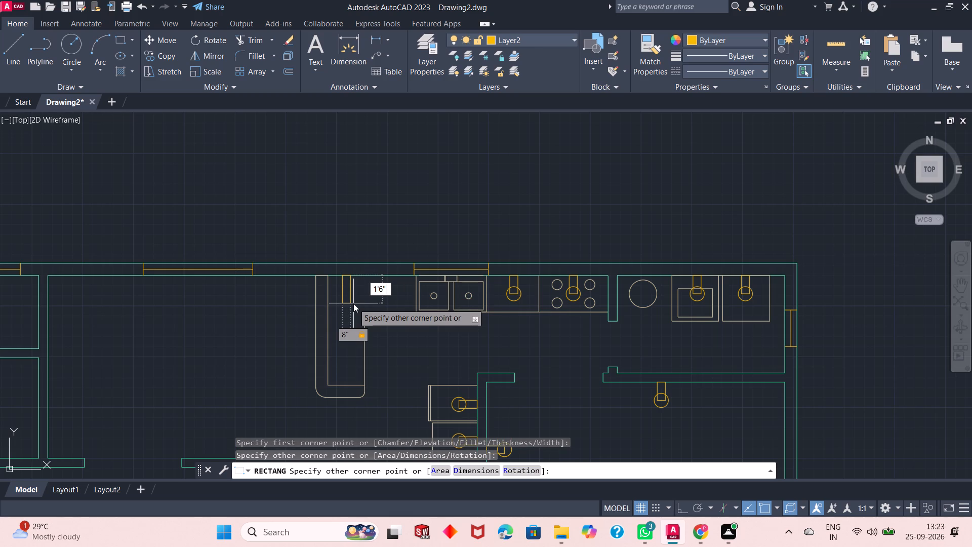
pyautogui.press('Return')
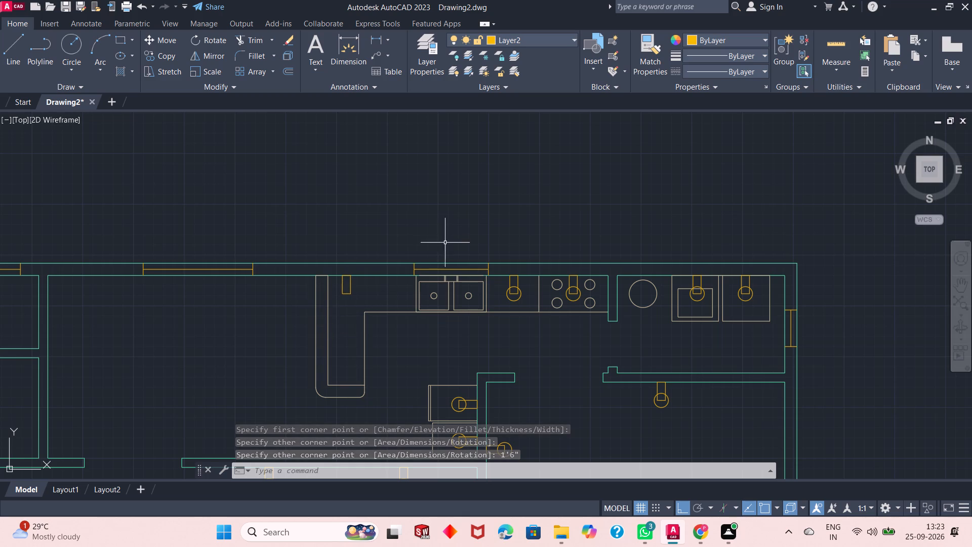
# Draw a 7" radius circle centred on the bottom edge midpoint of the rectangle over the counter leg.
pyautogui.click(78, 48)
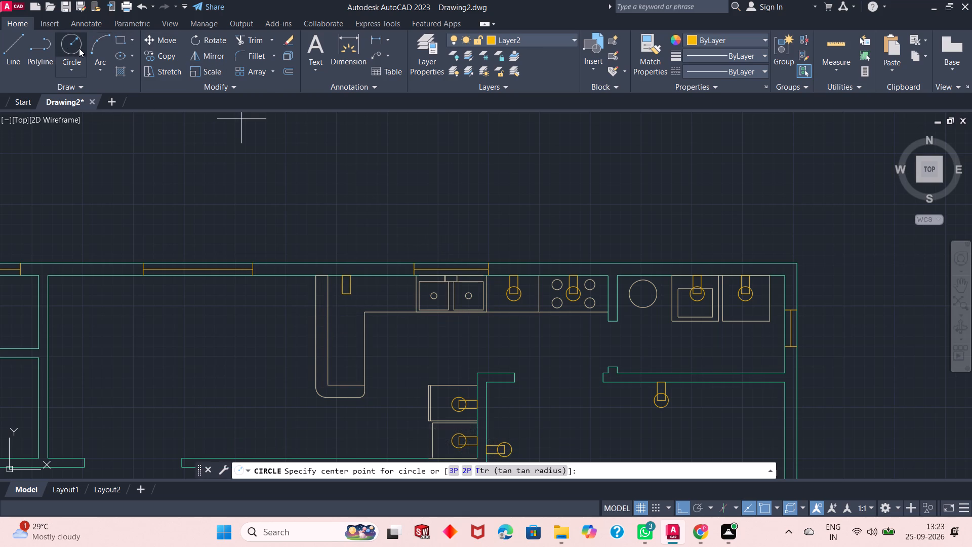
pyautogui.click(345, 296)
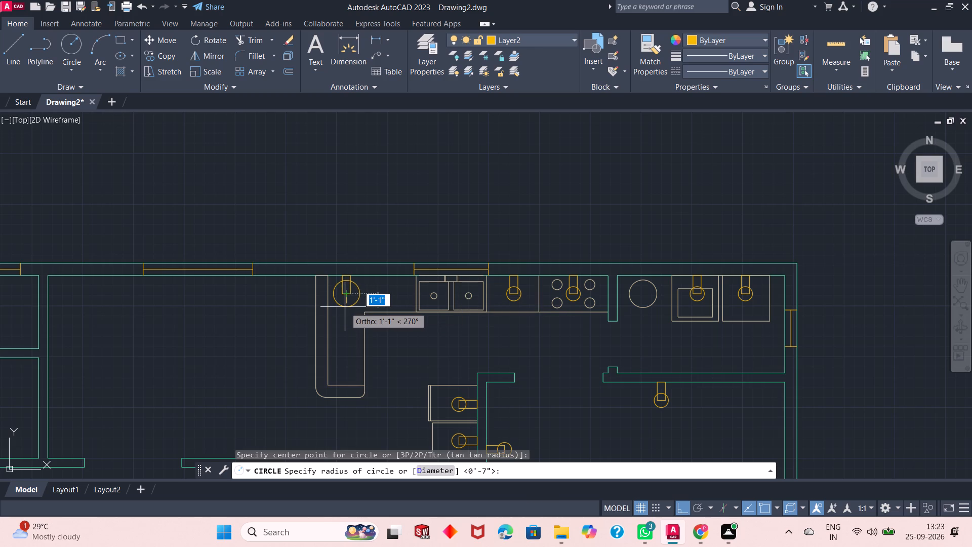
pyautogui.write('7"')
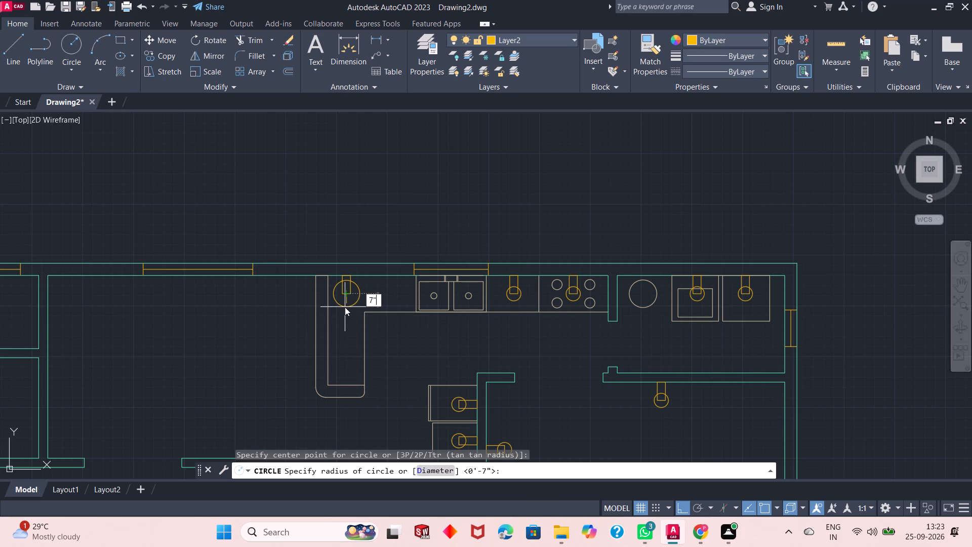
pyautogui.press('Return')
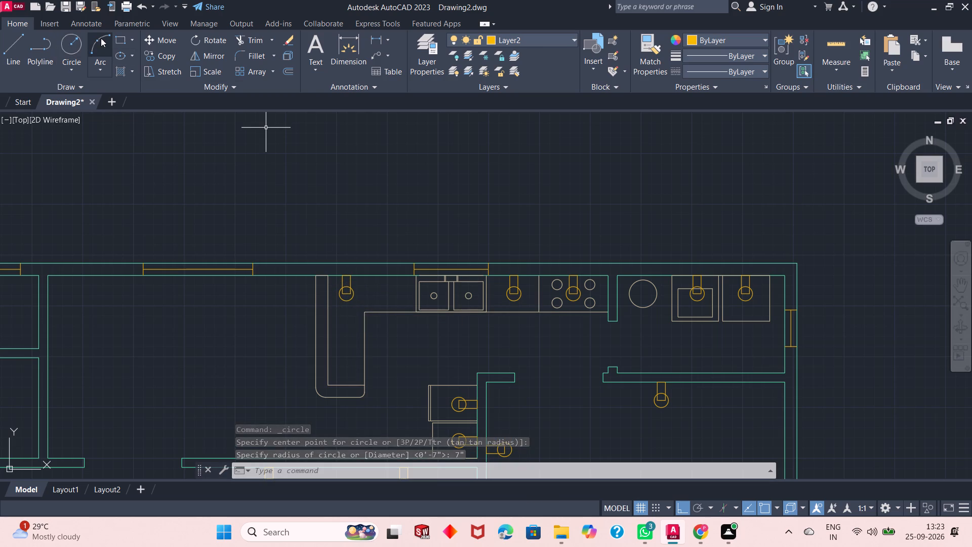
# Draw an 8" by 1'6" rectangle down from the inner top wall, between the counter leg and the double sink.
pyautogui.click(119, 35)
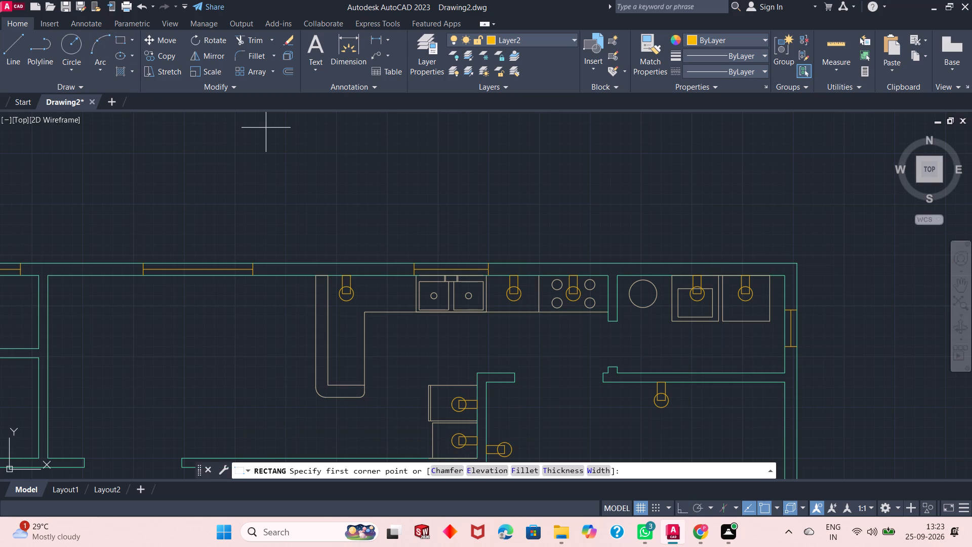
pyautogui.click(397, 276)
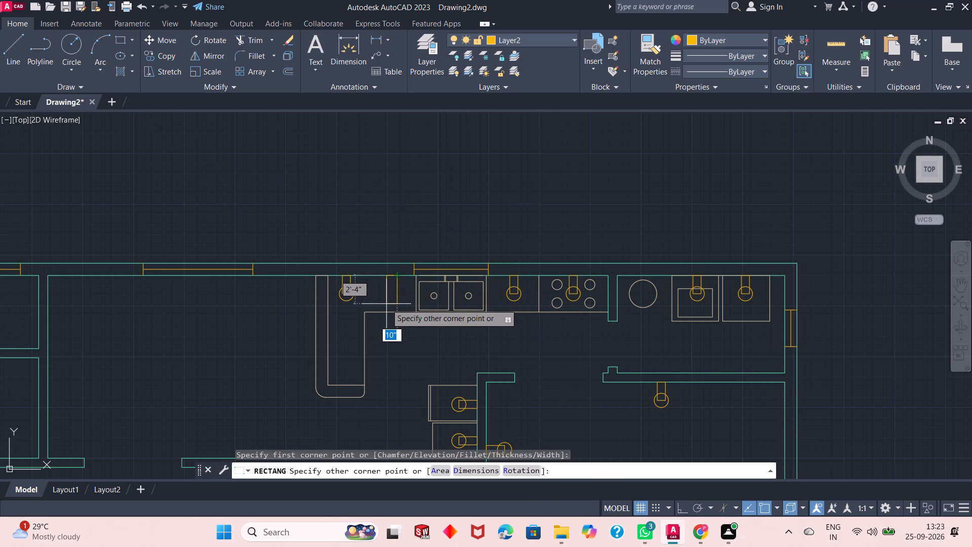
pyautogui.press('8')
pyautogui.hotkey('shift', '"')
pyautogui.press('Tab')
pyautogui.write('1\'6"')
pyautogui.press('Return')
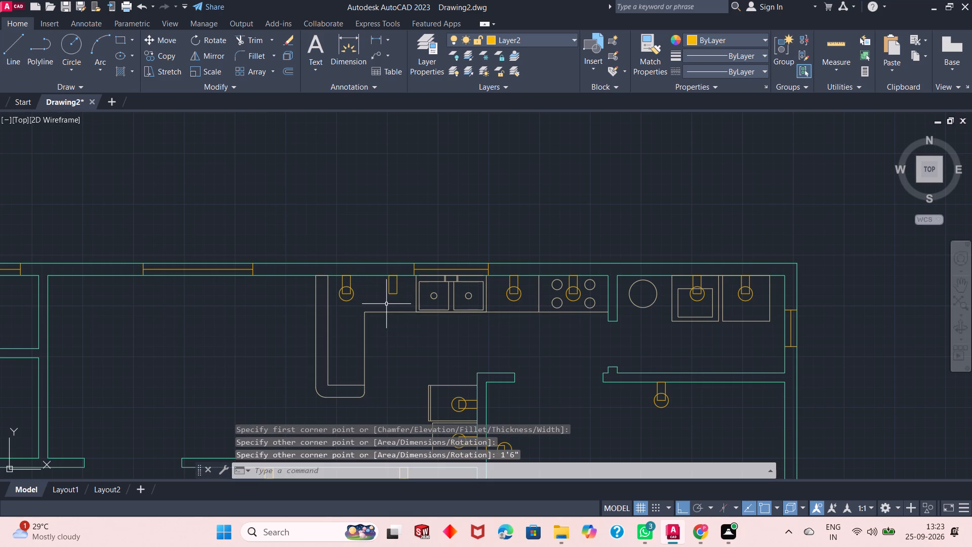
# Draw a 7" radius circle centred on the bottom edge midpoint of the rectangle between the counter leg and the sink.
pyautogui.click(76, 52)
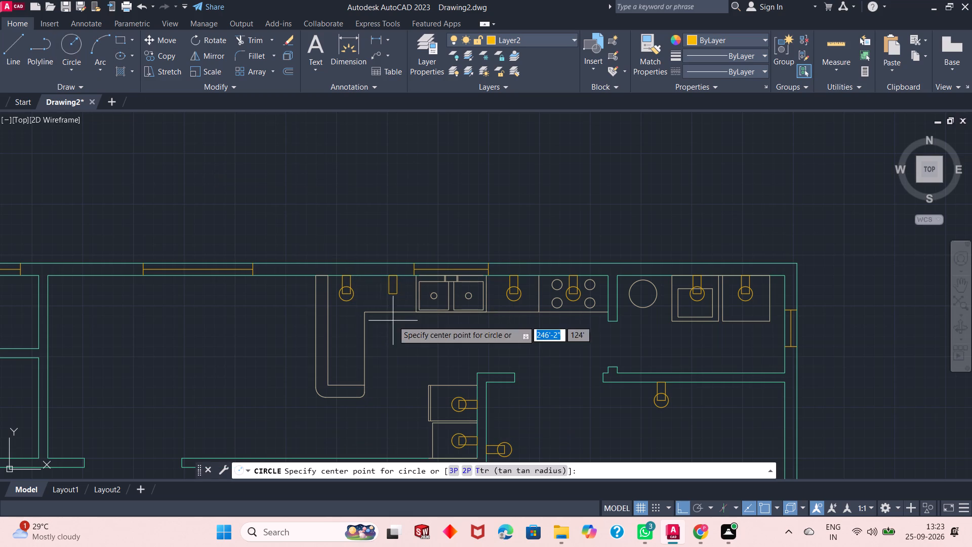
pyautogui.click(393, 297)
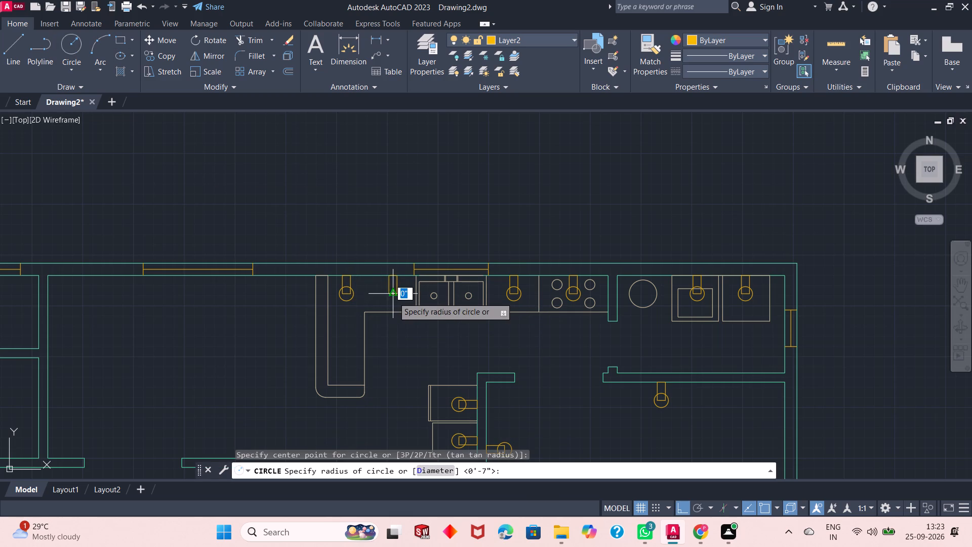
pyautogui.write('7"')
pyautogui.press('Return')
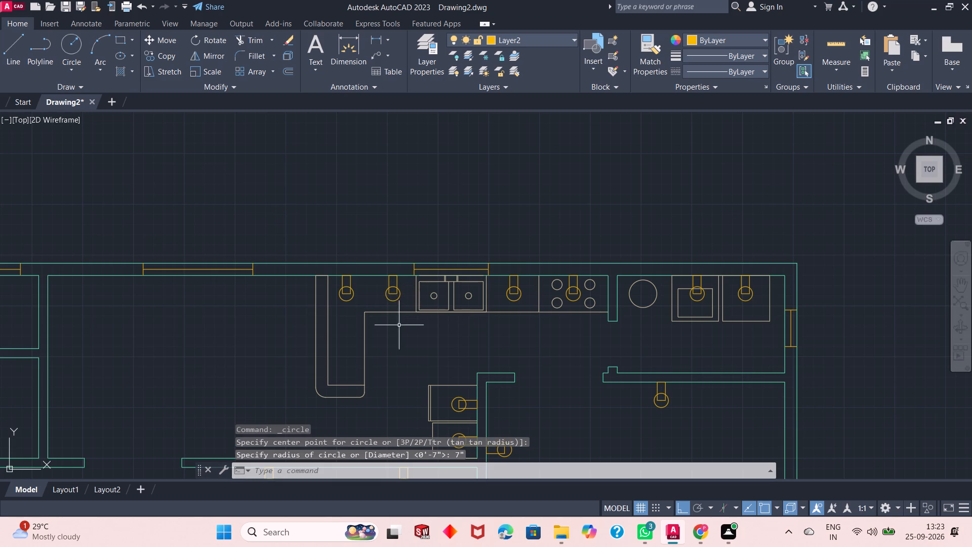
# Draw an 8" by 1'6" rectangle down from the inner top wall, below the wide window of the room west of the kitchen counter.
pyautogui.scroll(1, 419, 327)
pyautogui.scroll(-2, 419, 327)
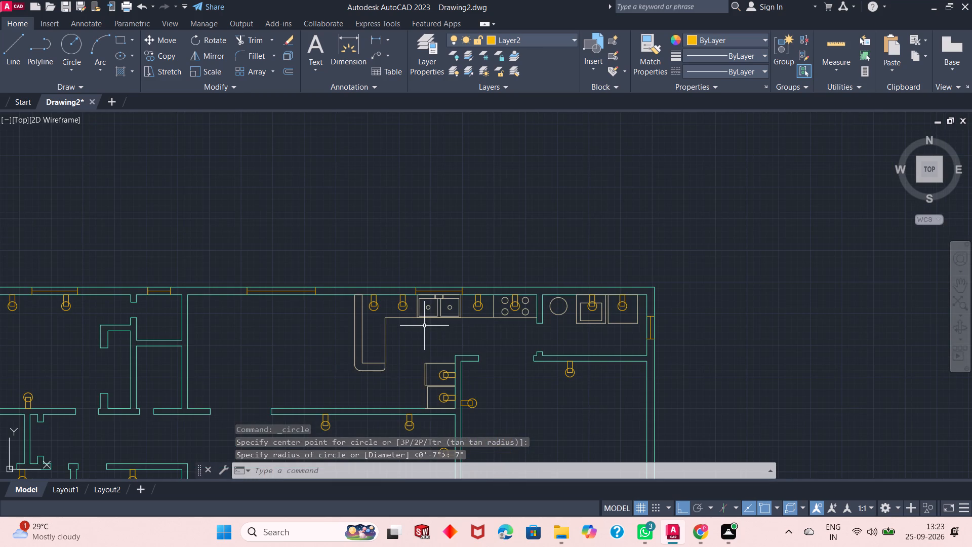
pyautogui.scroll(-1, 395, 328)
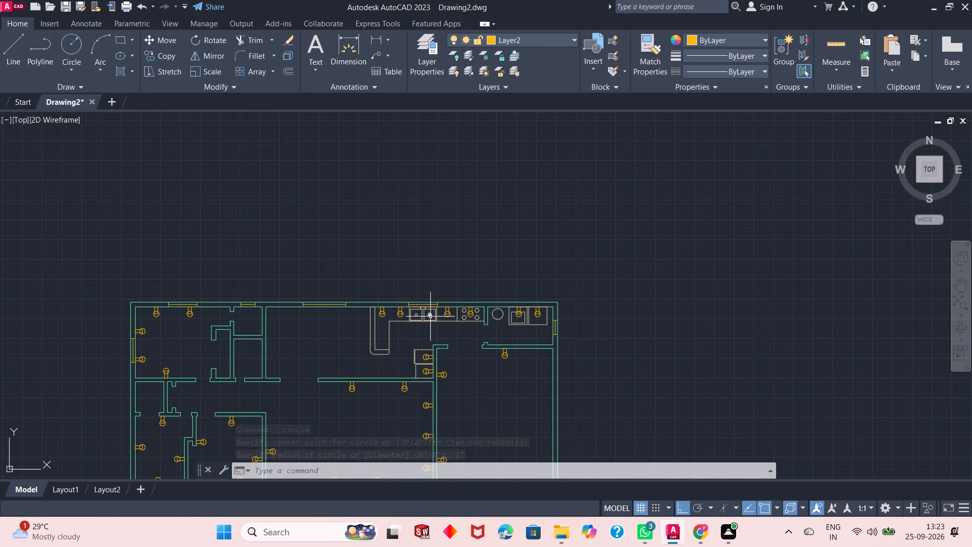
pyautogui.scroll(2, 261, 364)
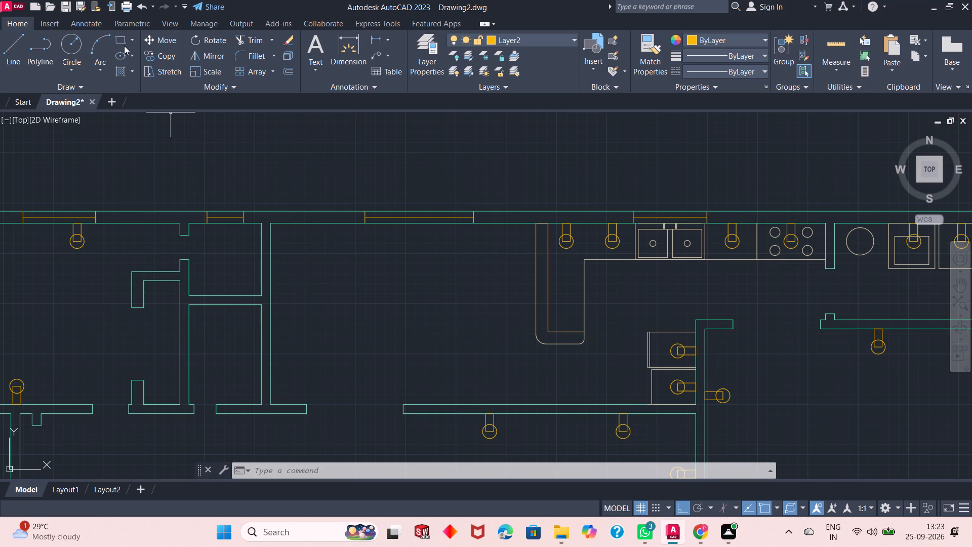
pyautogui.click(122, 43)
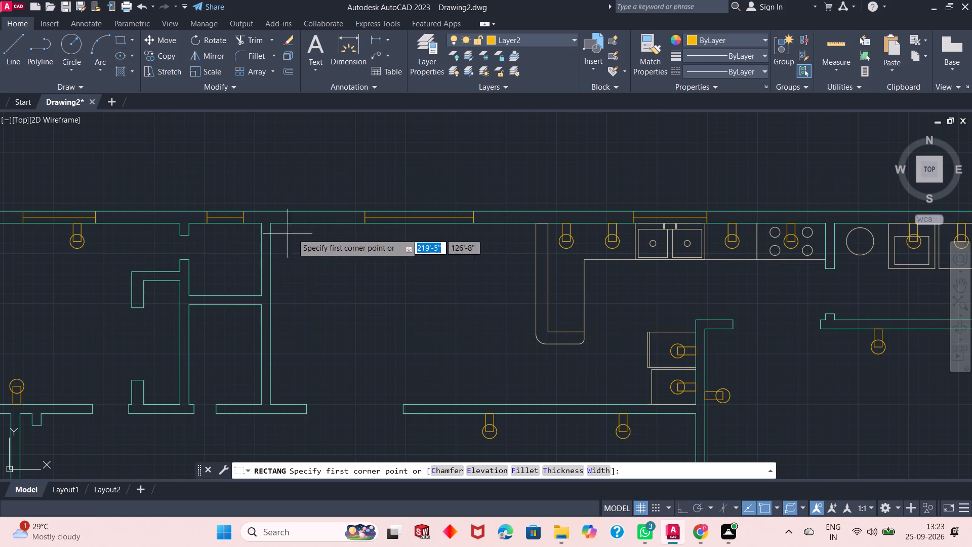
pyautogui.click(403, 223)
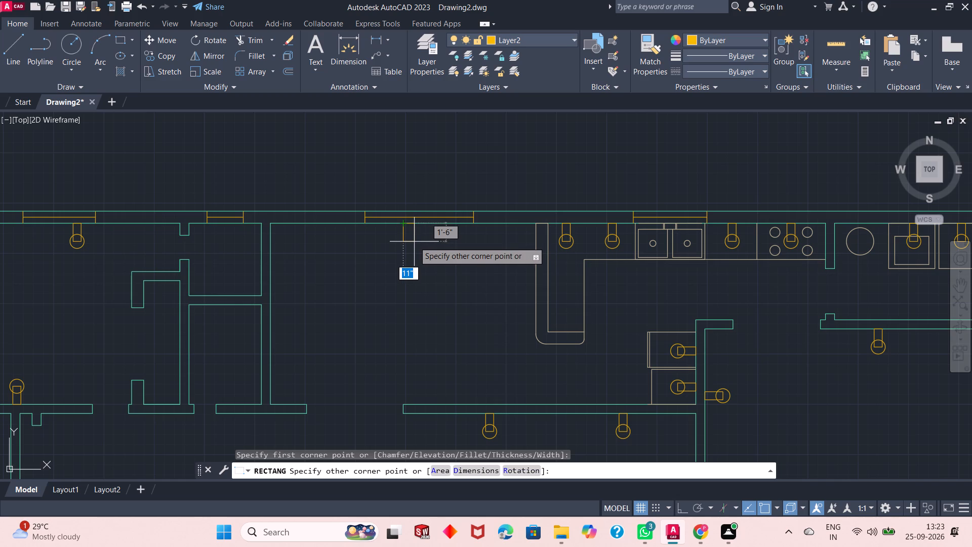
pyautogui.write('8"')
pyautogui.press('Tab')
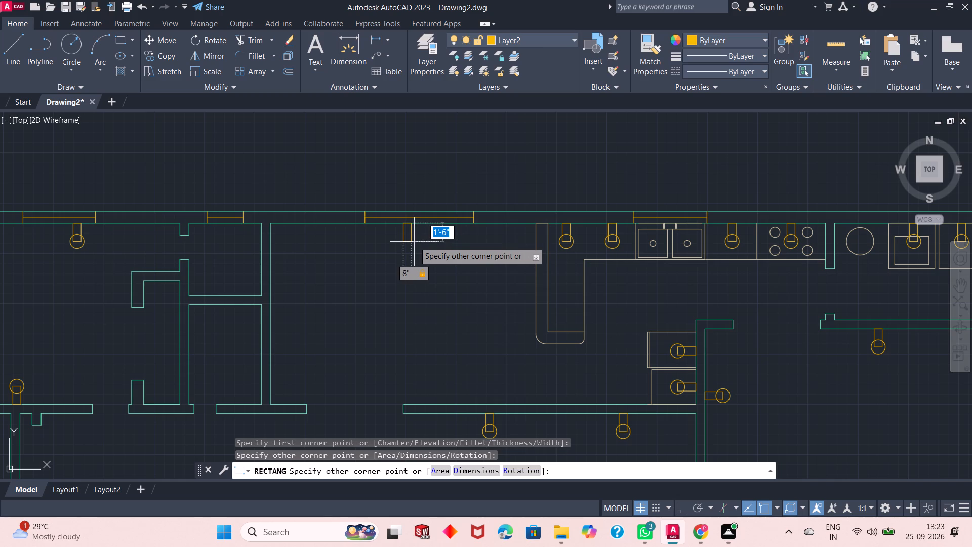
pyautogui.write('1\'6"')
pyautogui.press('Return')
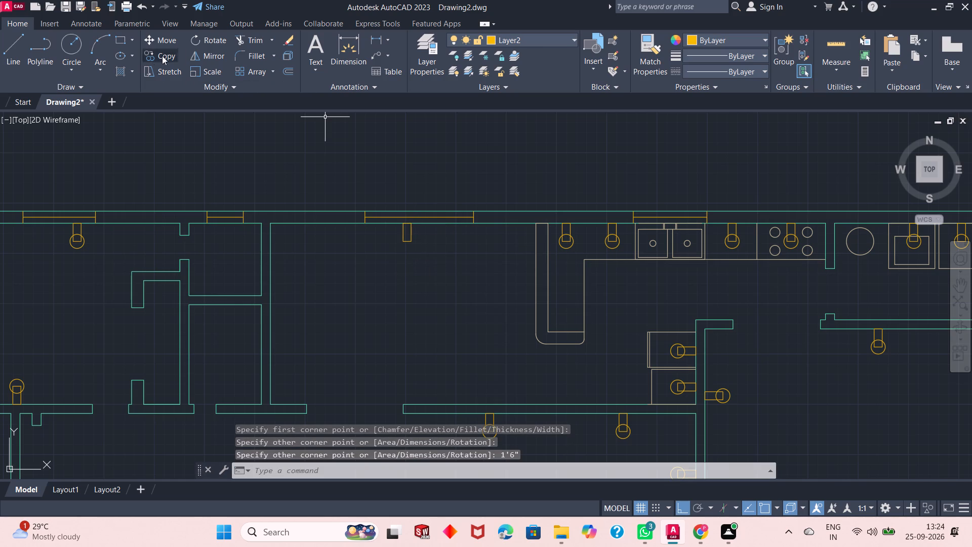
# Draw a 7" radius circle centred on the bottom edge midpoint of the rectangle below the wide window west of the kitchen counter.
pyautogui.click(63, 47)
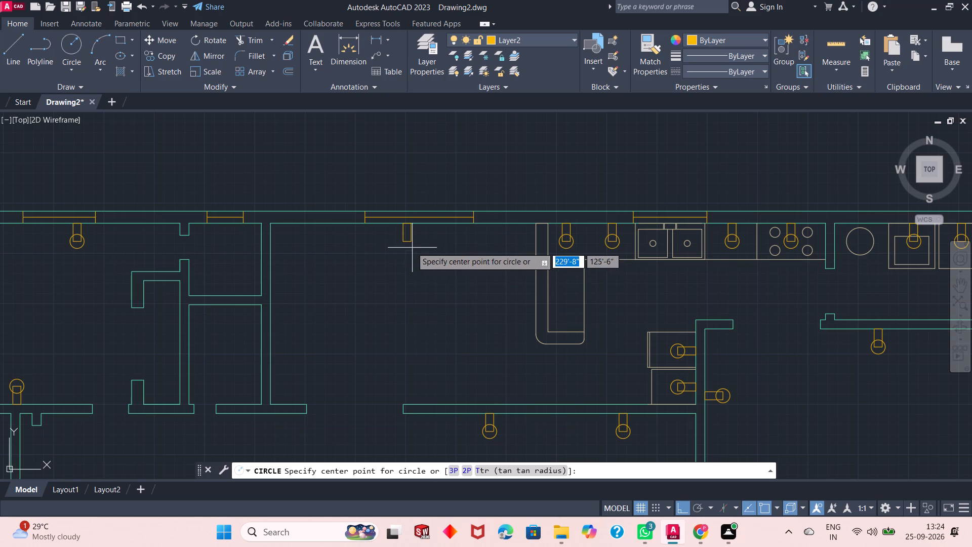
pyautogui.click(406, 244)
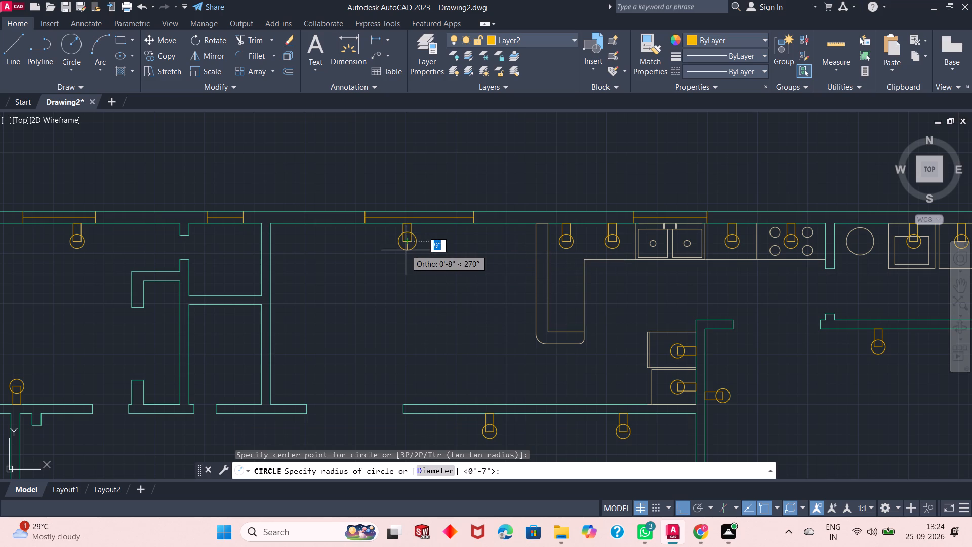
pyautogui.write('7"')
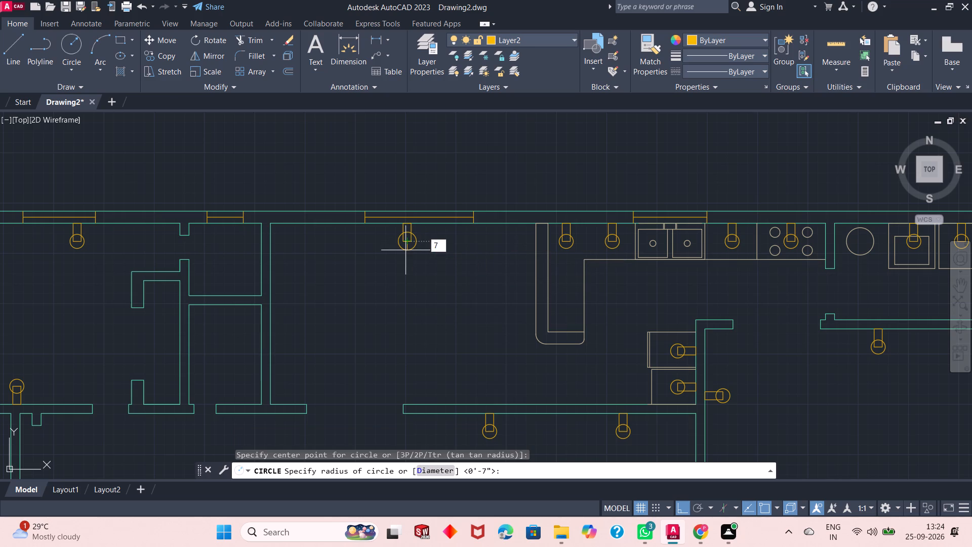
pyautogui.press('Return')
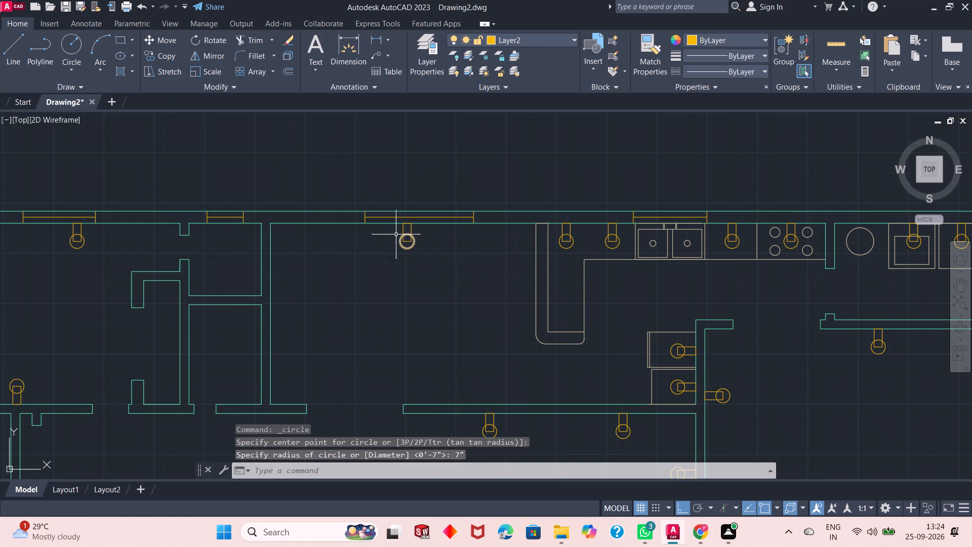
# Draw a 1'6" by 7" rectangle extending east from the upper part of the west wall in the room beside the kitchen.
pyautogui.click(116, 34)
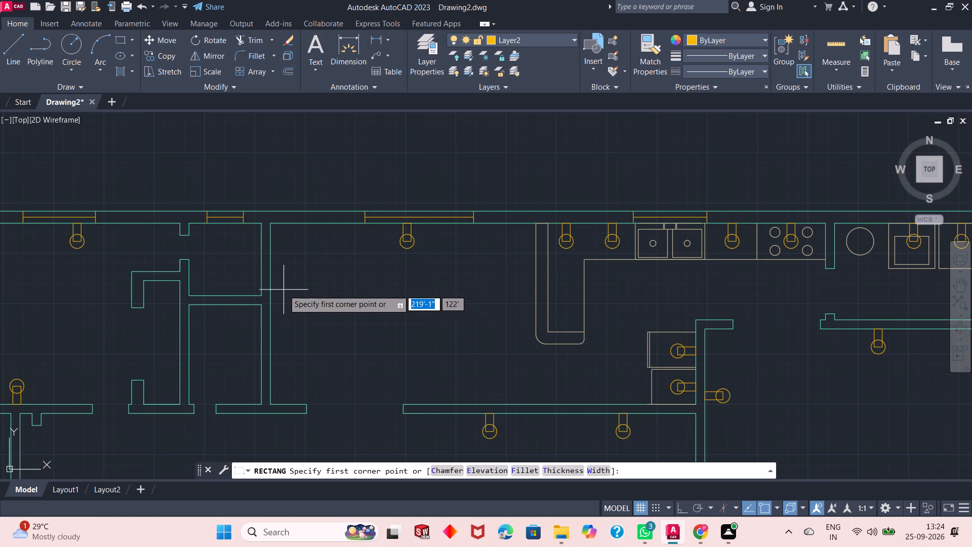
pyautogui.click(270, 286)
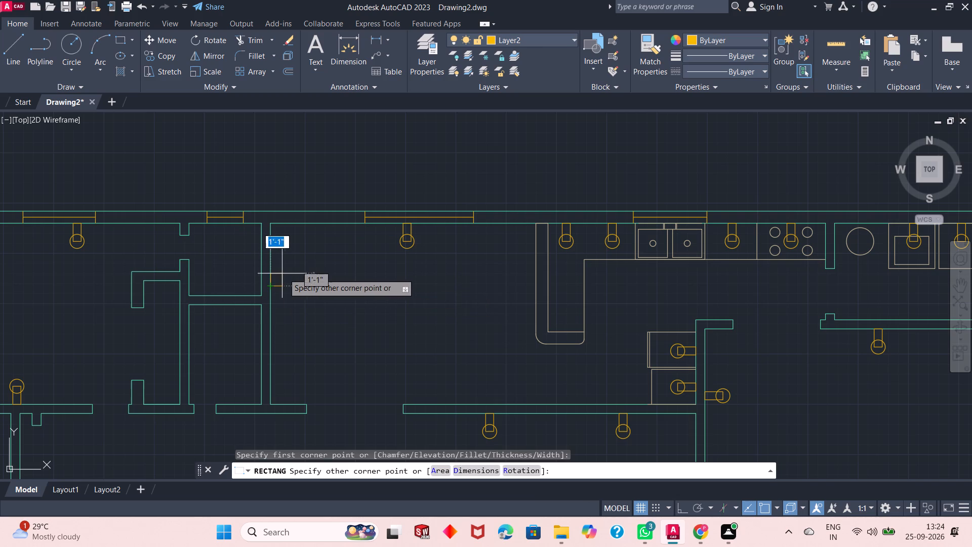
pyautogui.write('1\'6"')
pyautogui.press('Tab')
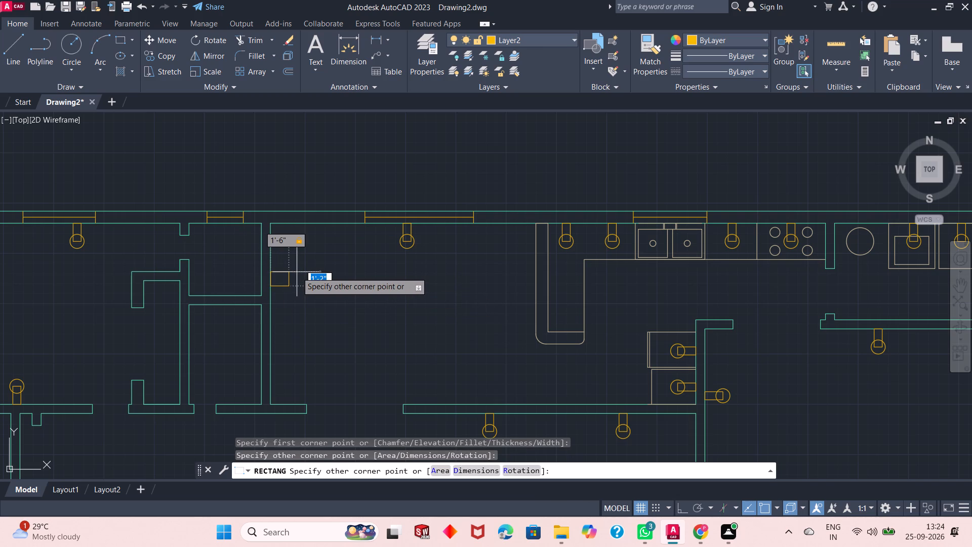
pyautogui.write('7"')
pyautogui.press('Return')
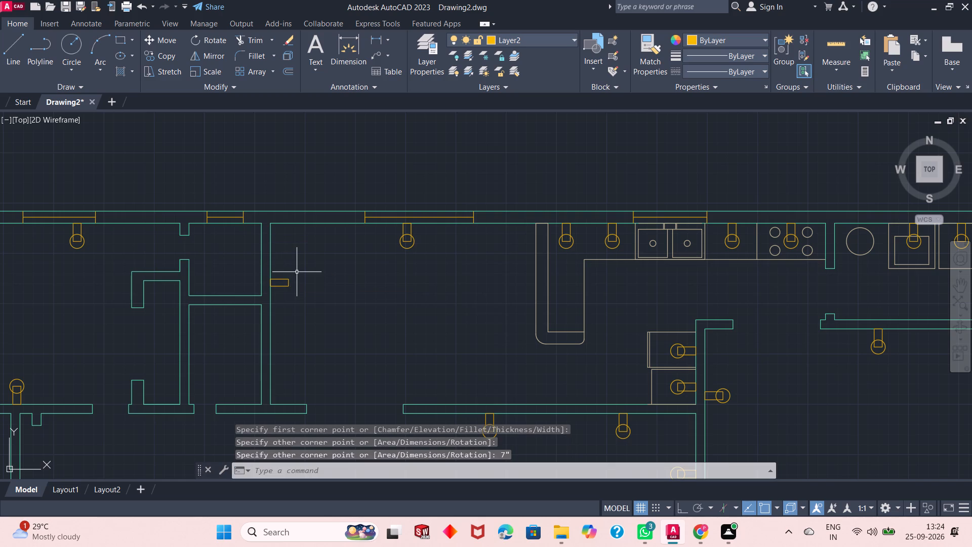
# Draw a 7" radius circle centred on the east edge midpoint of the upper rectangle on the room's west wall.
pyautogui.click(73, 44)
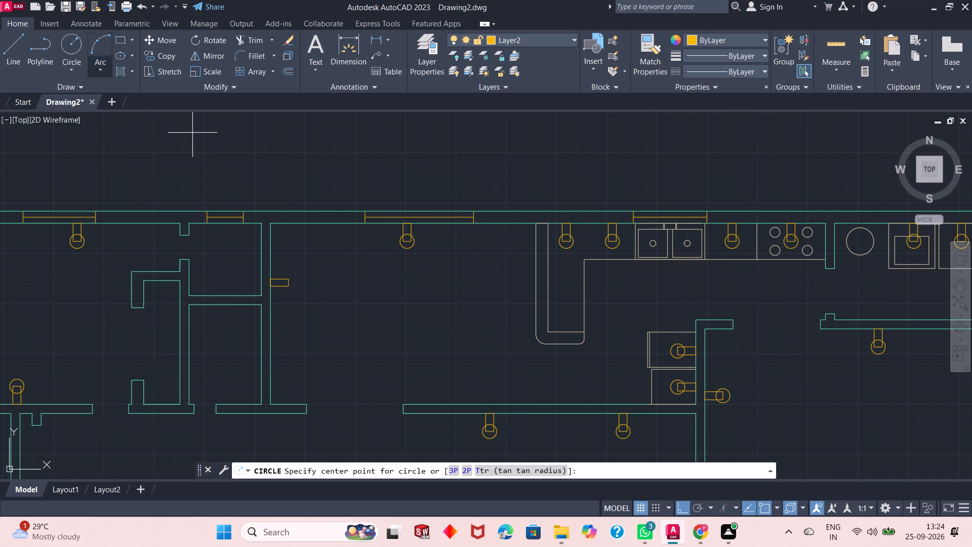
pyautogui.click(291, 282)
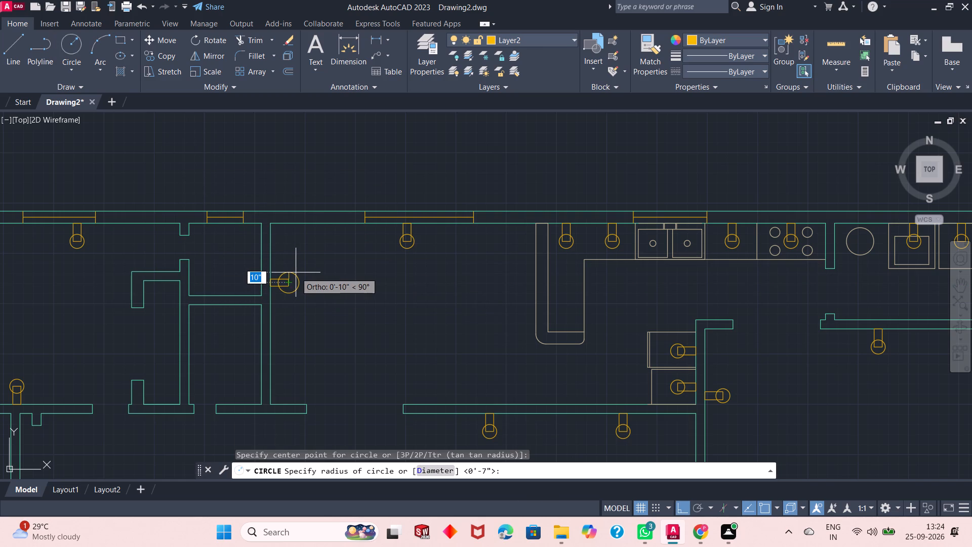
pyautogui.write('7"')
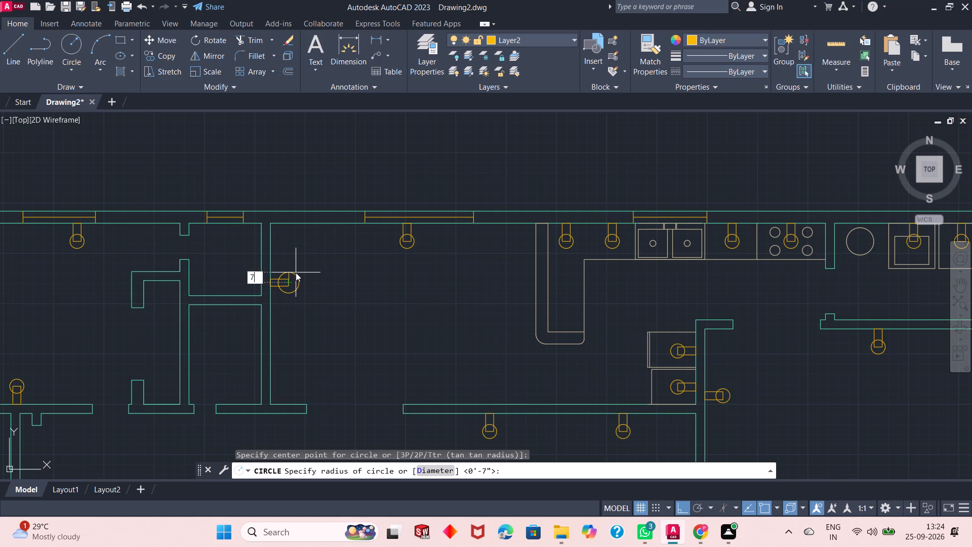
pyautogui.press('Return')
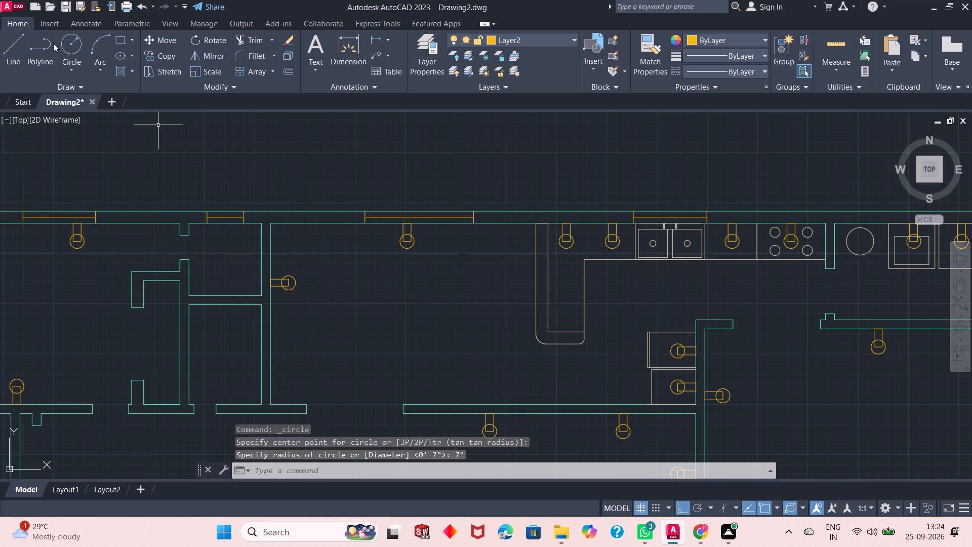
# Draw a 1'6" by 8" rectangle extending east from the lower part of the same west wall.
pyautogui.click(117, 39)
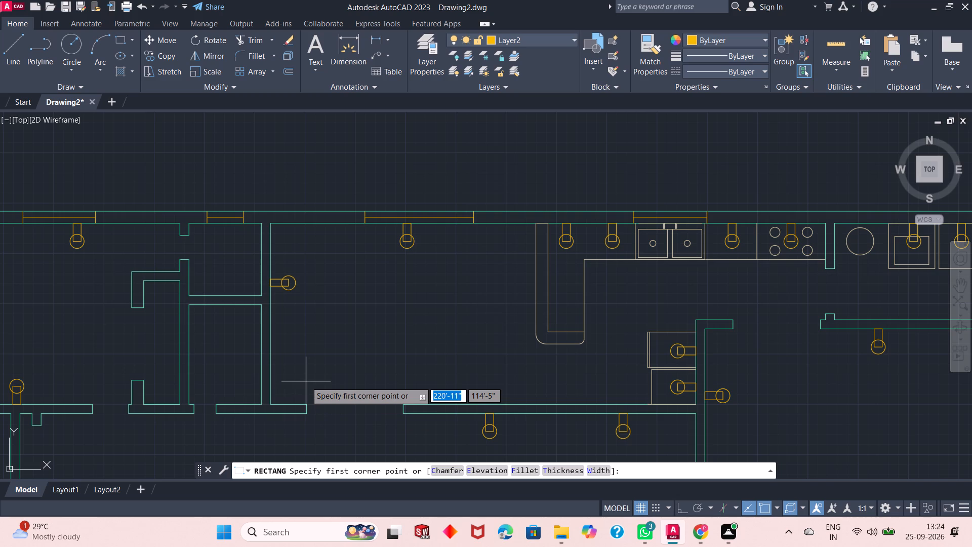
pyautogui.click(271, 356)
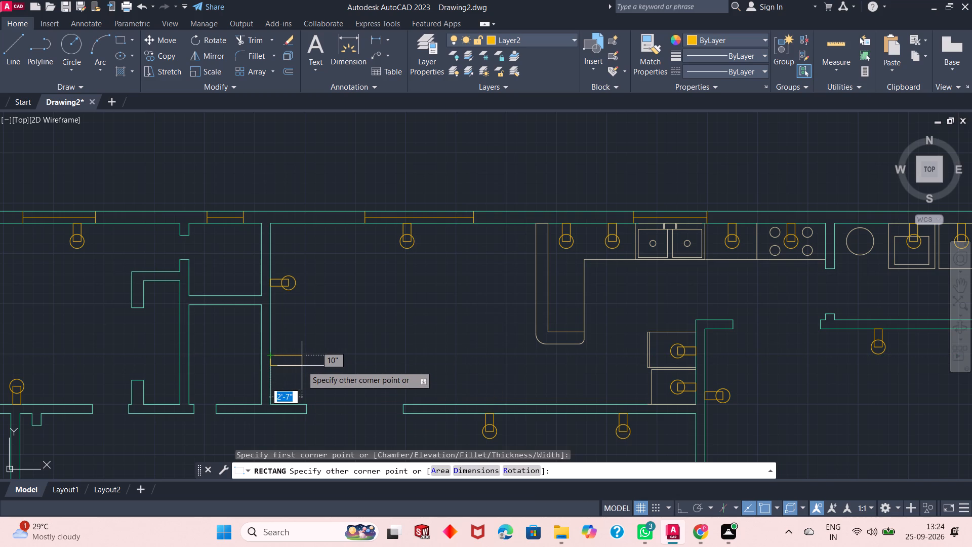
pyautogui.write('1\'6"')
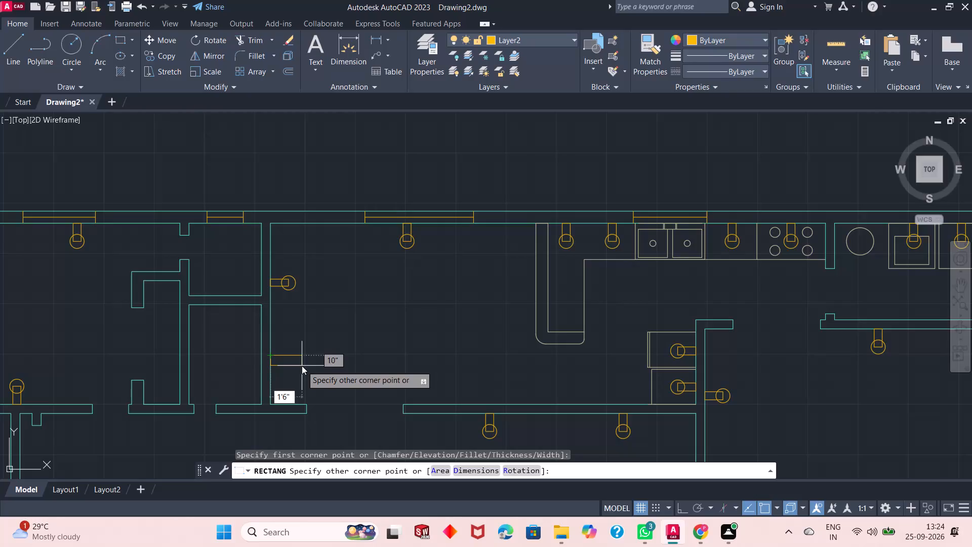
pyautogui.press('Tab')
pyautogui.write('8"')
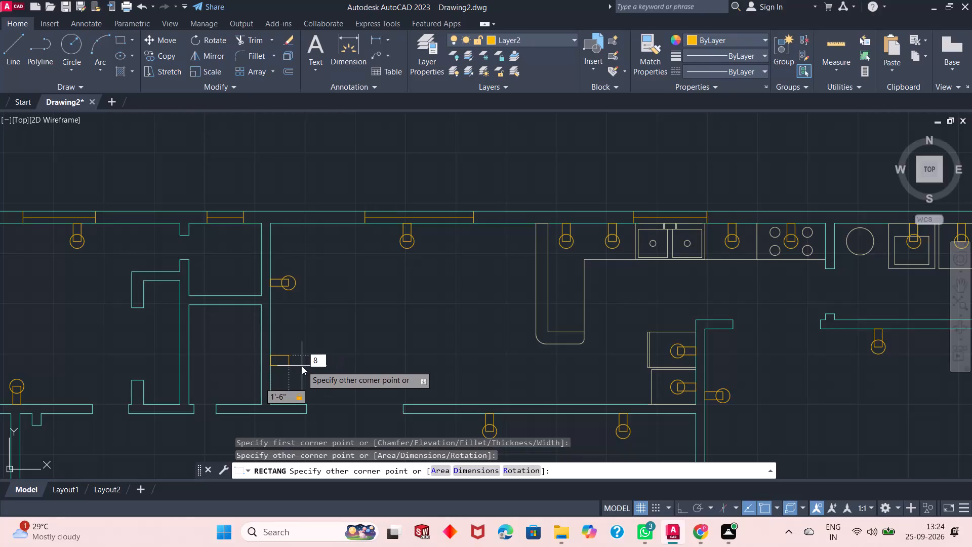
pyautogui.press('Return')
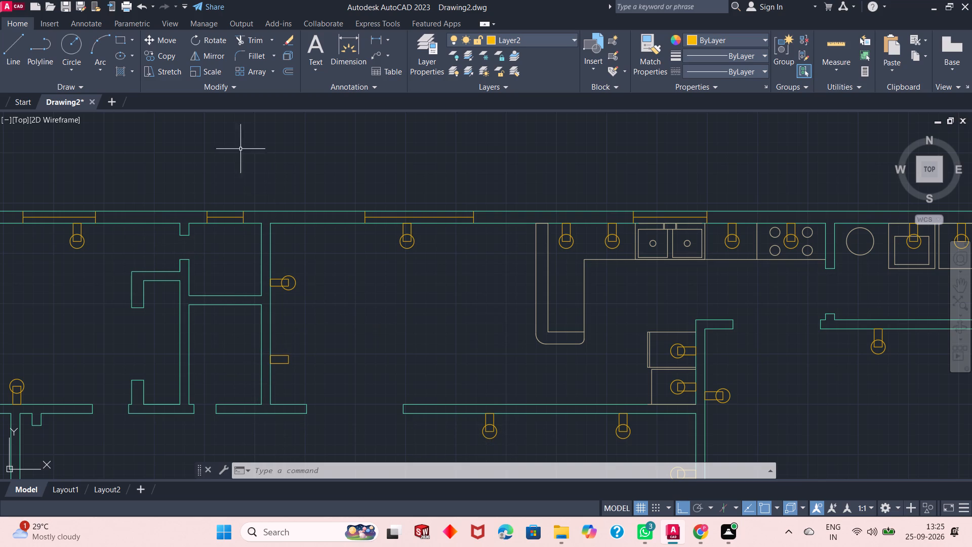
# Draw a 7" radius circle centred on the east edge midpoint of the lower rectangle on the west wall.
pyautogui.click(74, 50)
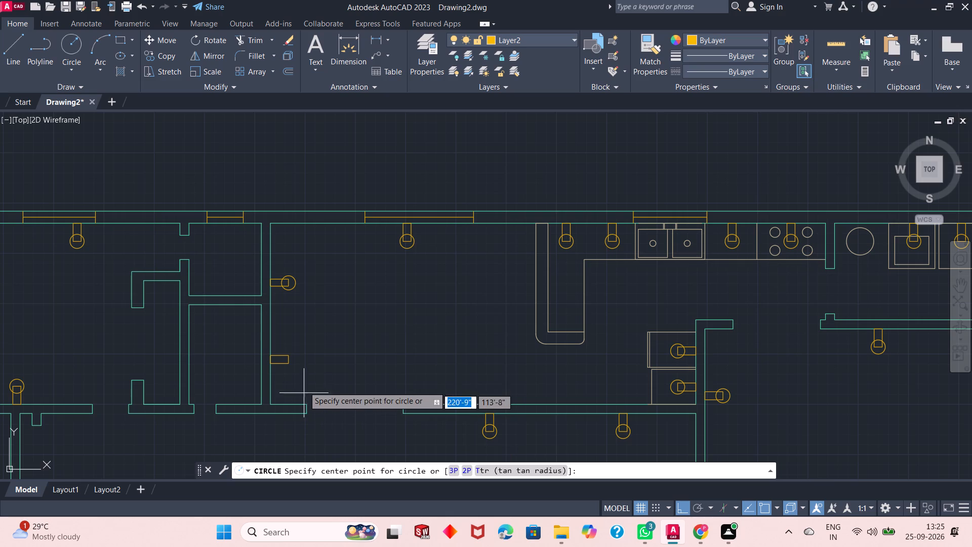
pyautogui.click(289, 359)
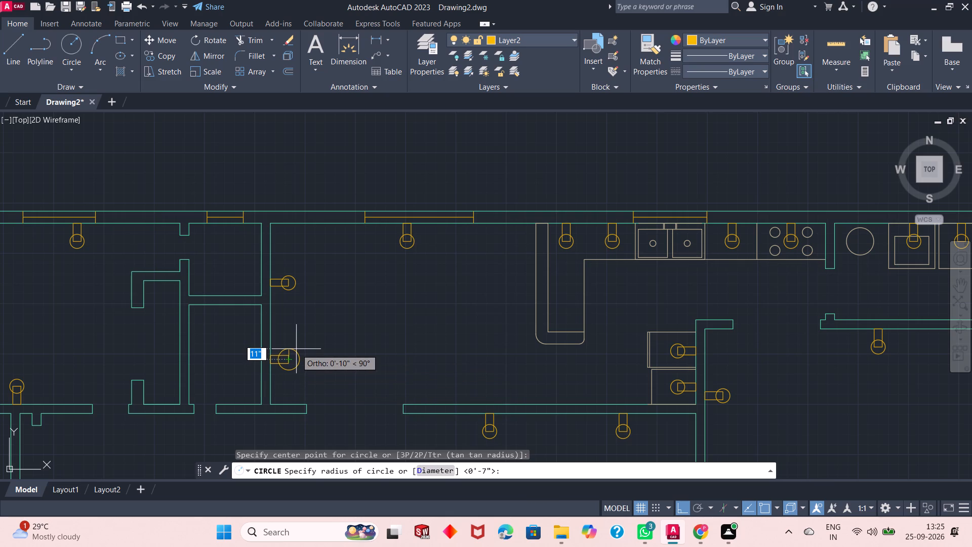
pyautogui.write('7"')
pyautogui.press('Return')
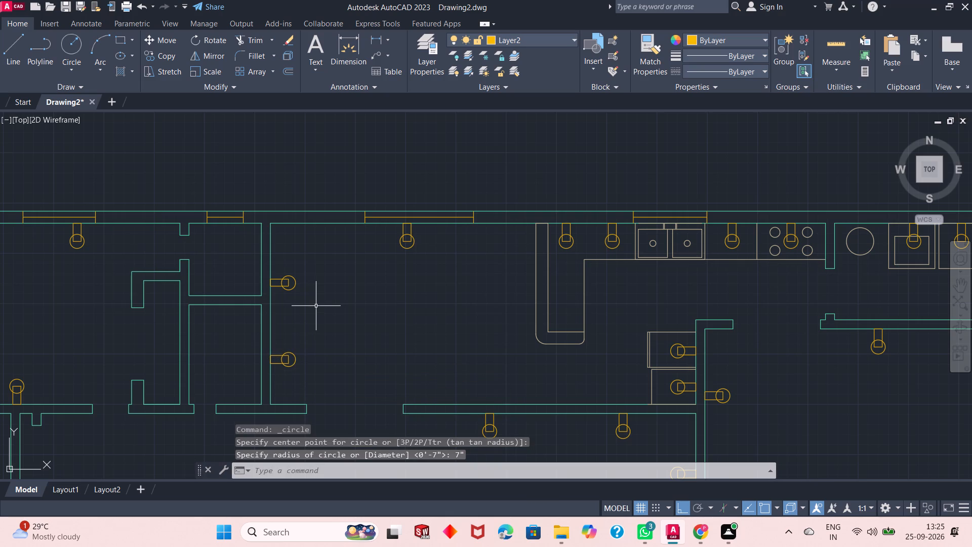
# Draw an 8" by 1'6" rectangle up from the kitchen's south wall, below the end of the counter leg.
pyautogui.click(122, 43)
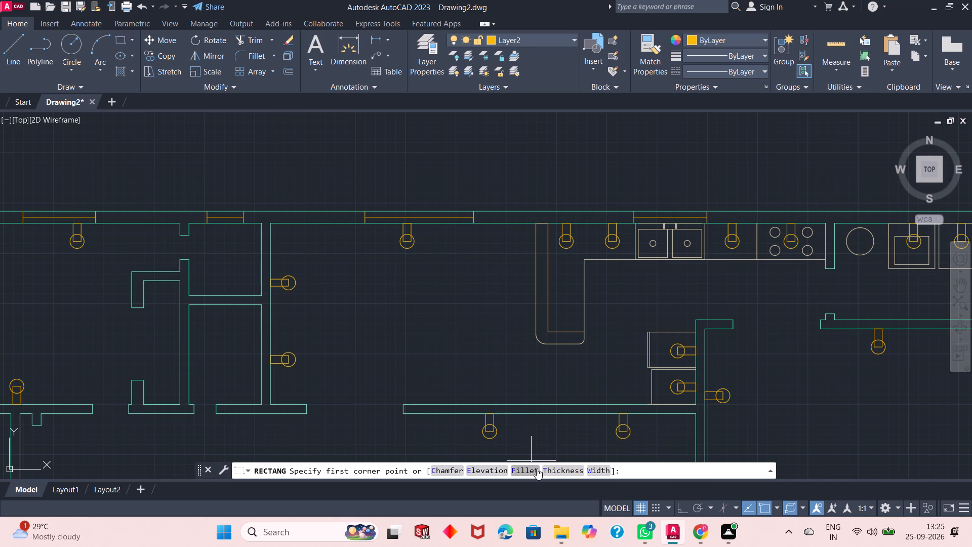
pyautogui.click(565, 404)
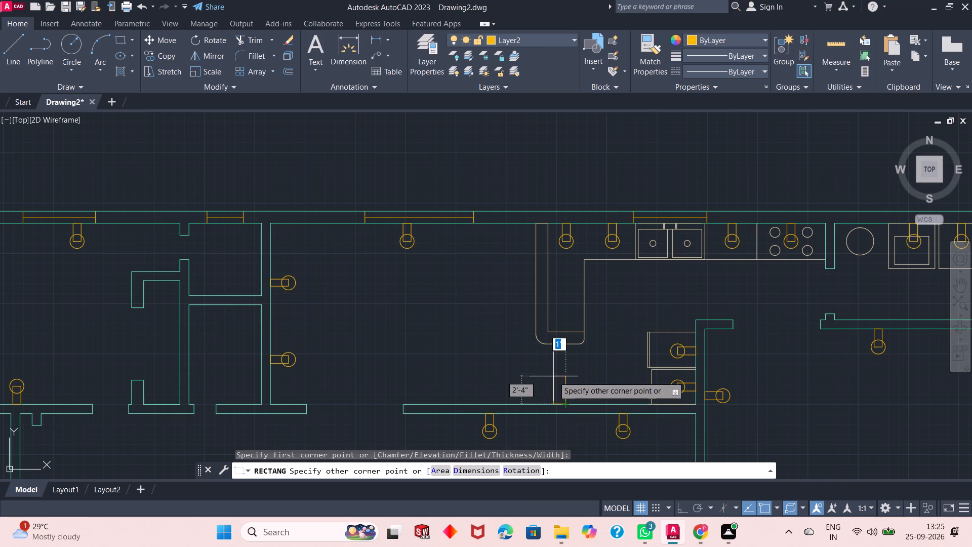
pyautogui.press('8')
pyautogui.hotkey('shift', '"')
pyautogui.press('Tab')
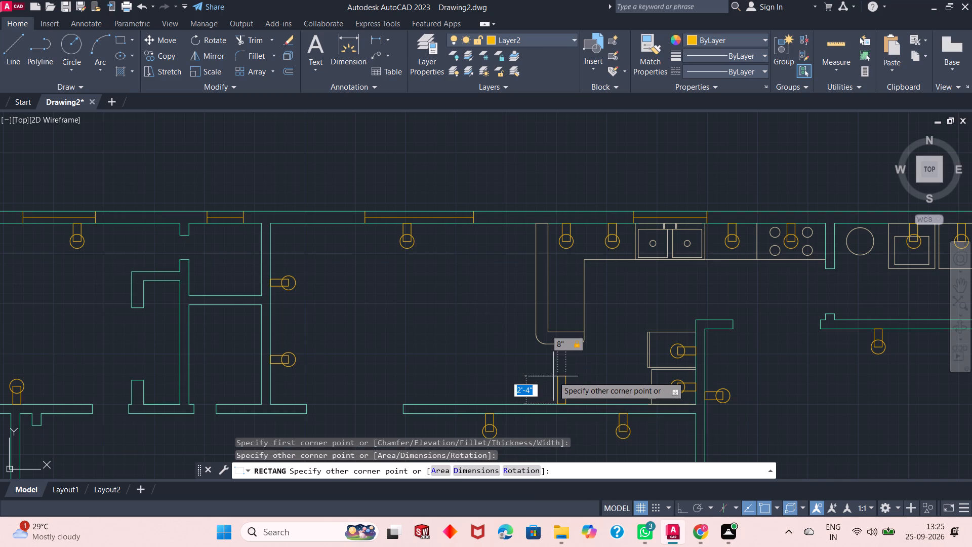
pyautogui.write("1'")
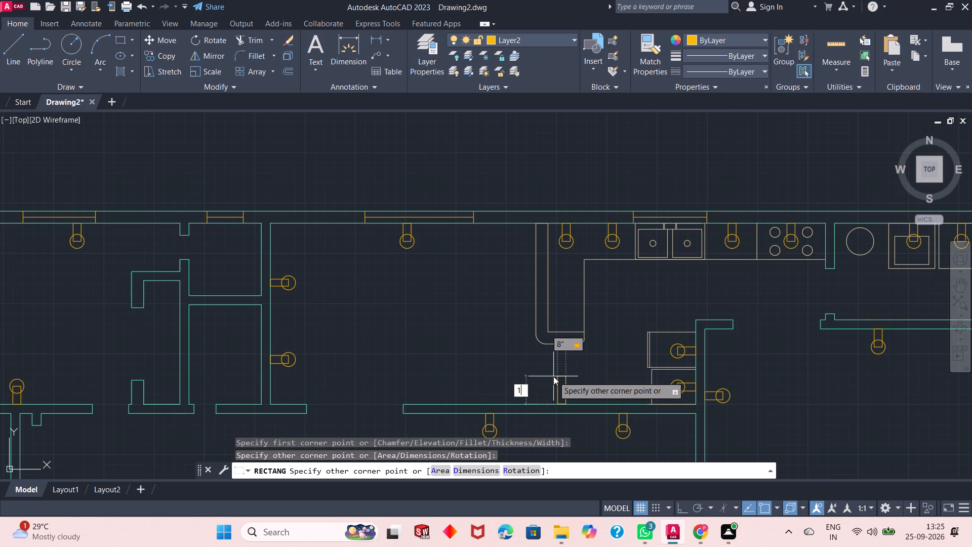
pyautogui.write('6"')
pyautogui.press('Return')
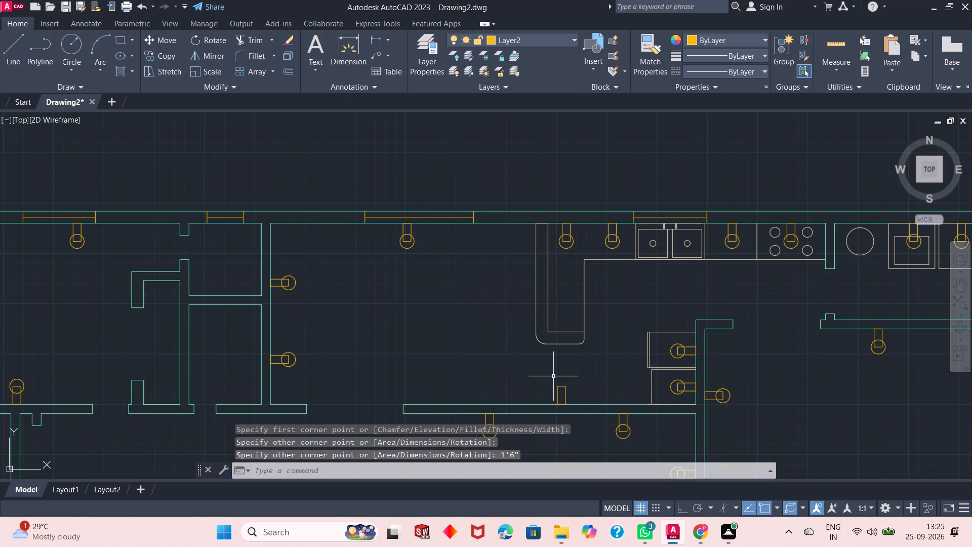
# Draw a 7" radius circle centred on the top edge midpoint of the rectangle on the kitchen's south wall.
pyautogui.click(65, 52)
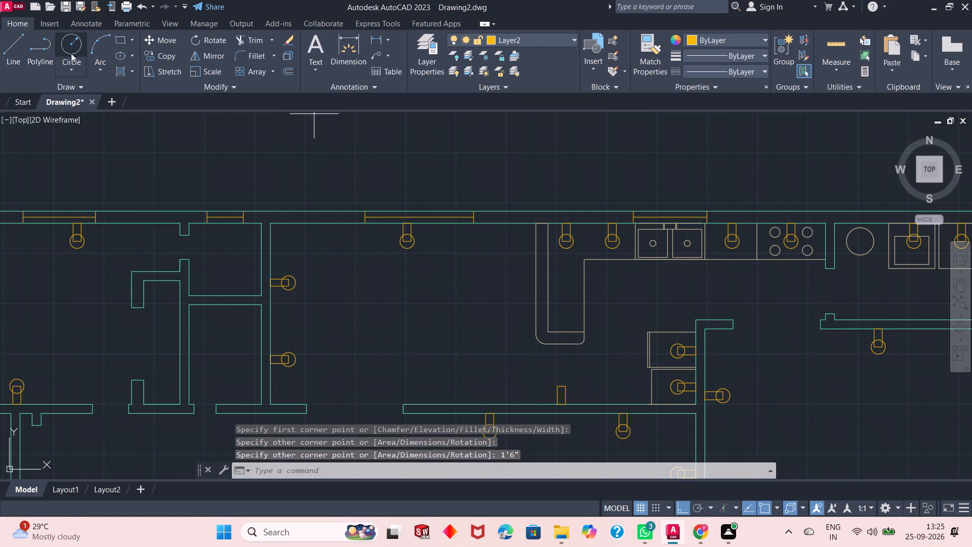
pyautogui.click(563, 385)
pyautogui.write('7"')
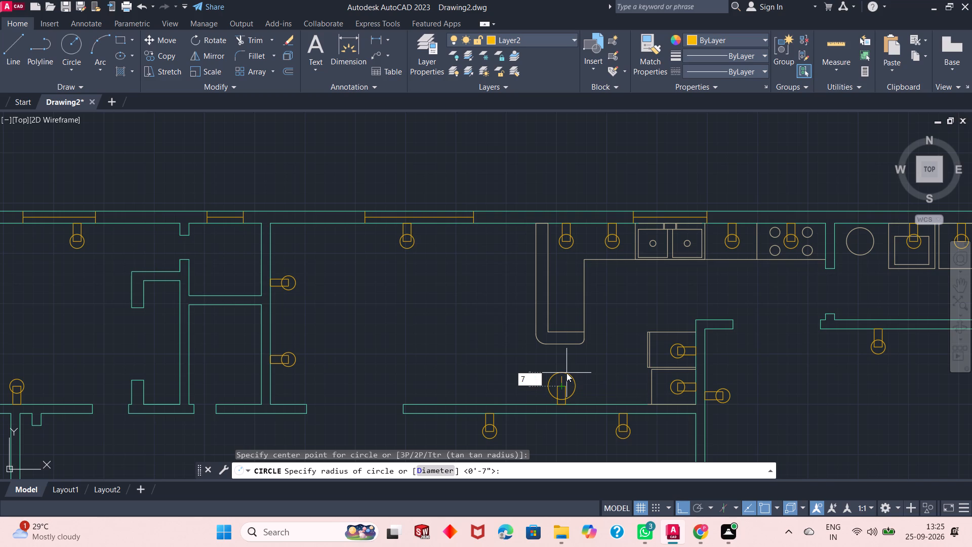
pyautogui.press('Return')
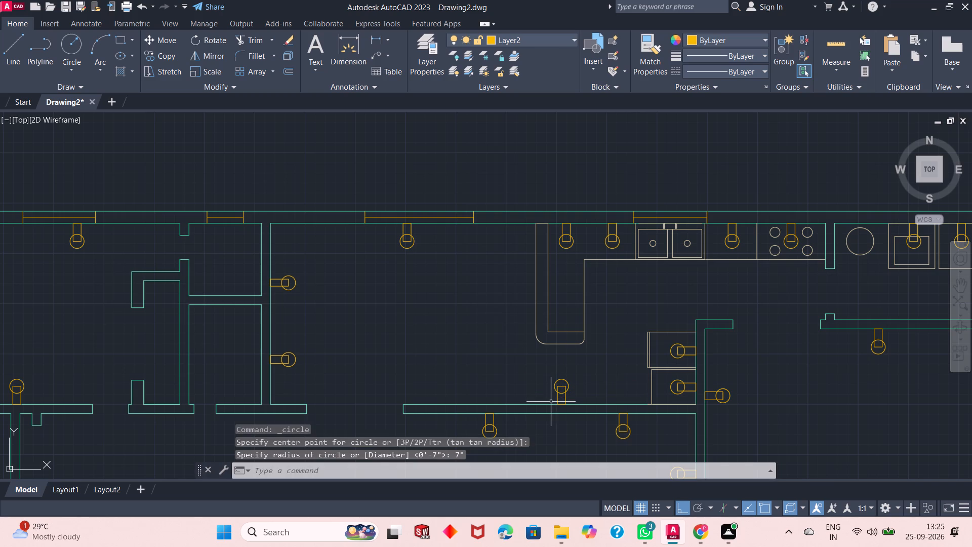
# Examine the whole floor plan to review where the wall-mounted symbols are placed in each room.
pyautogui.scroll(2, 551, 402)
pyautogui.scroll(-3, 557, 262)
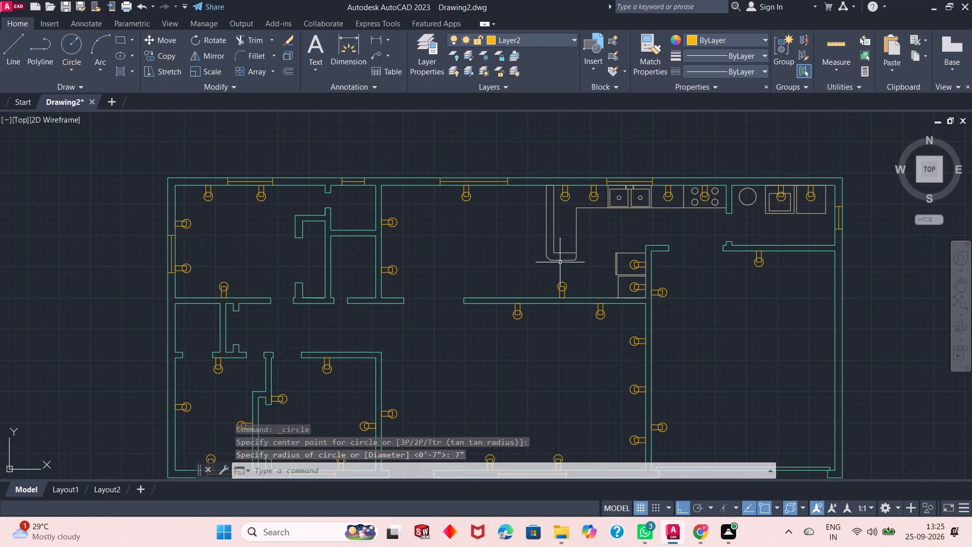
pyautogui.scroll(-1, 551, 265)
pyautogui.scroll(1, 484, 284)
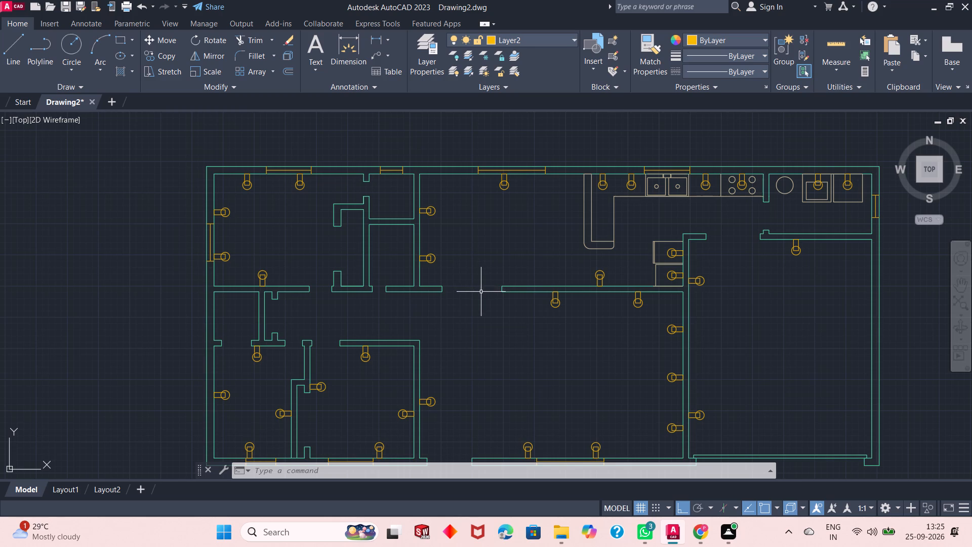
pyautogui.scroll(-1, 483, 299)
pyautogui.scroll(1, 483, 311)
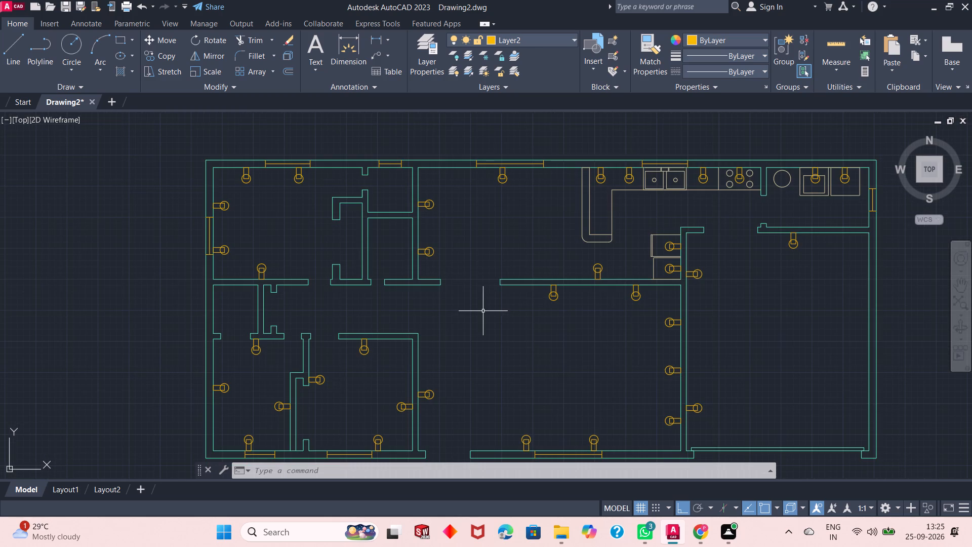
pyautogui.scroll(-1, 508, 286)
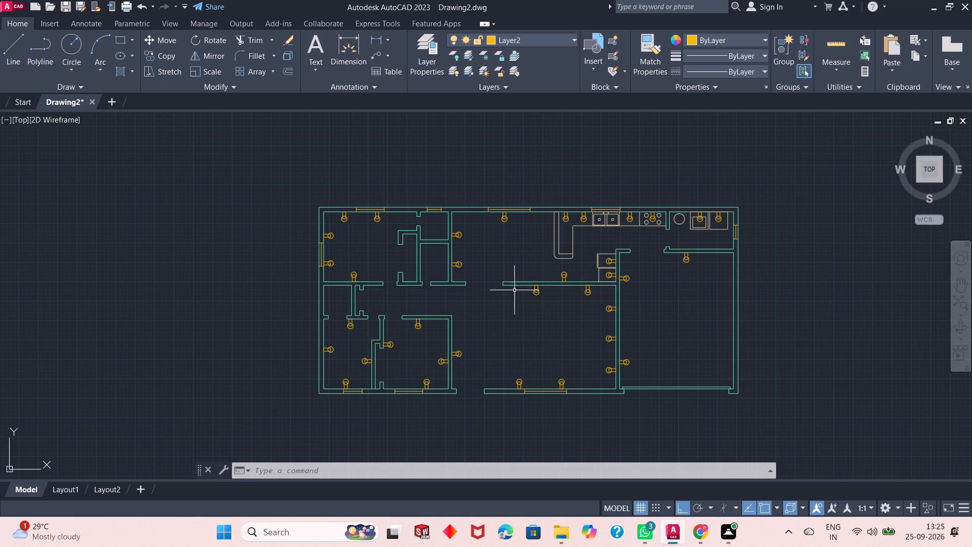
pyautogui.scroll(2, 524, 303)
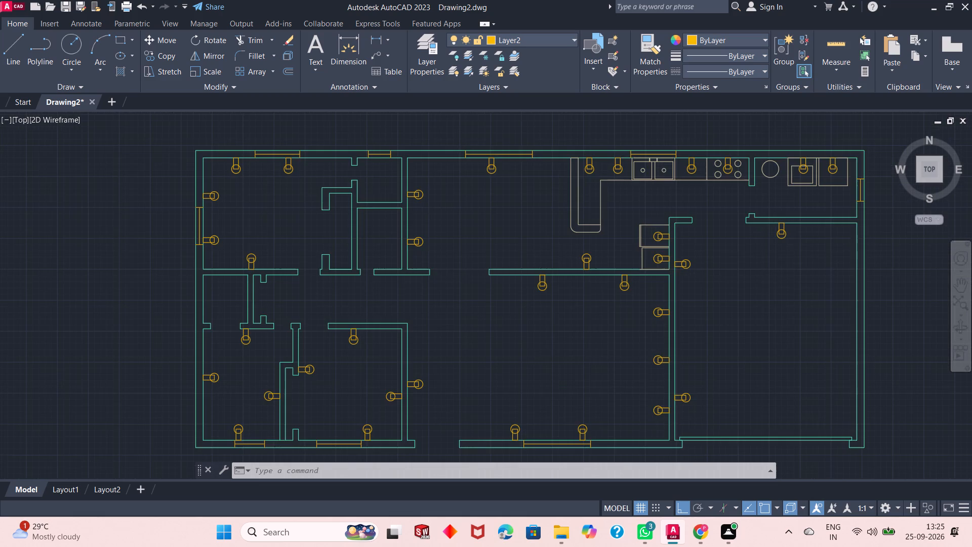
pyautogui.scroll(-1, 525, 303)
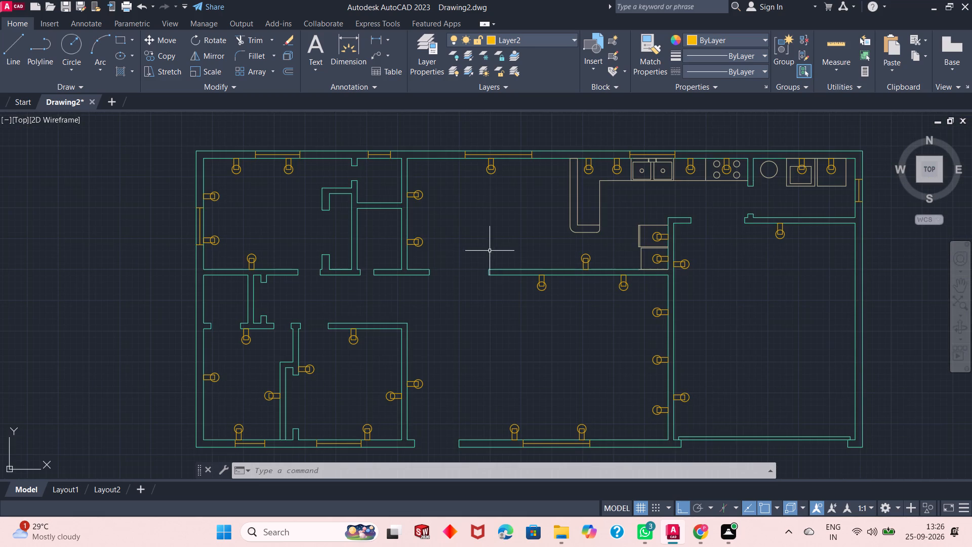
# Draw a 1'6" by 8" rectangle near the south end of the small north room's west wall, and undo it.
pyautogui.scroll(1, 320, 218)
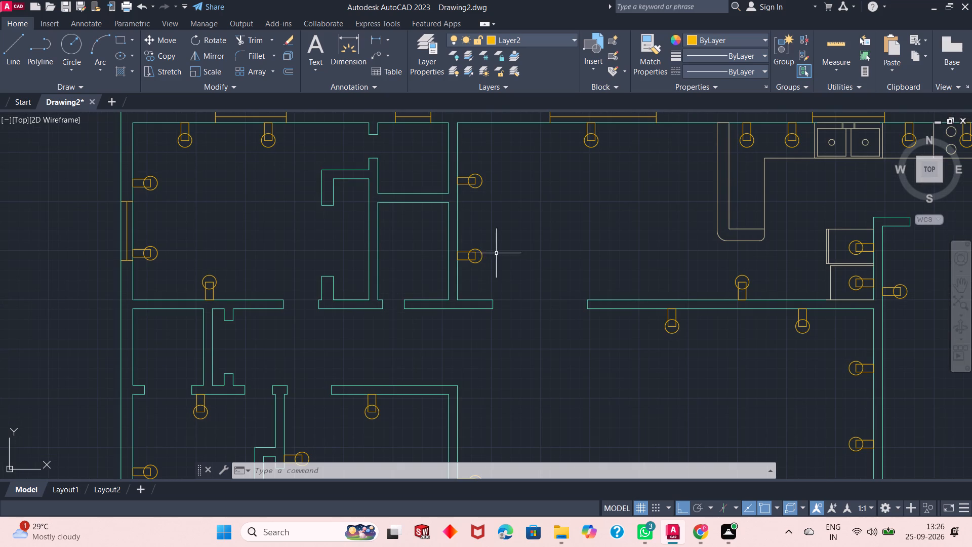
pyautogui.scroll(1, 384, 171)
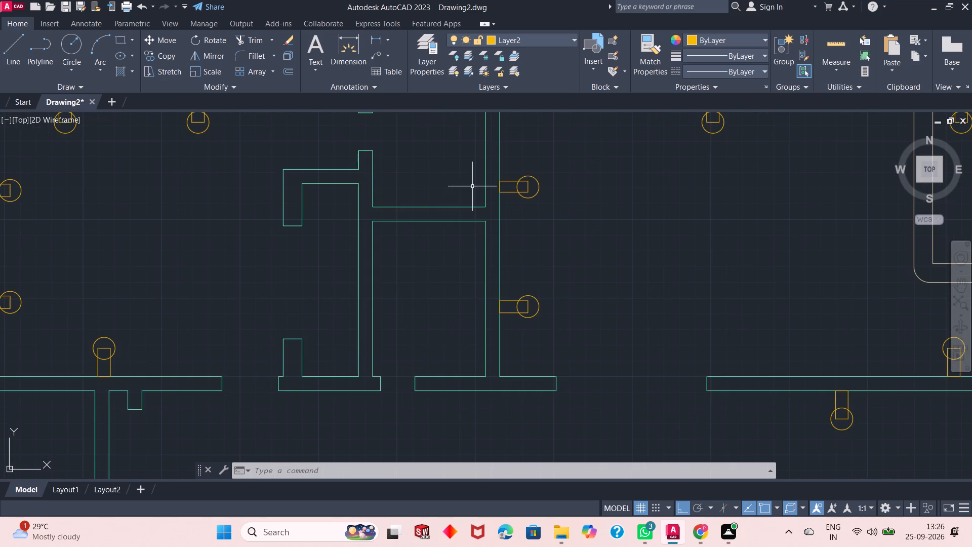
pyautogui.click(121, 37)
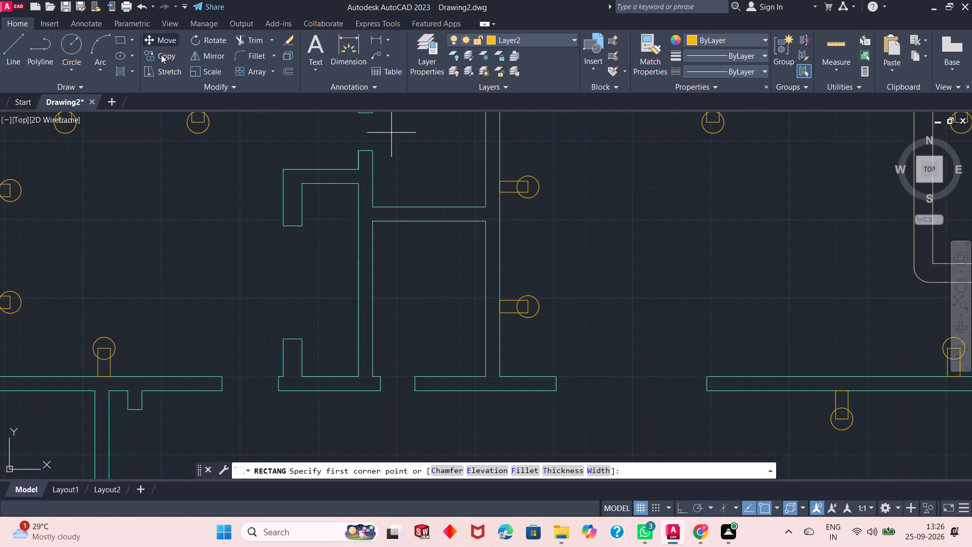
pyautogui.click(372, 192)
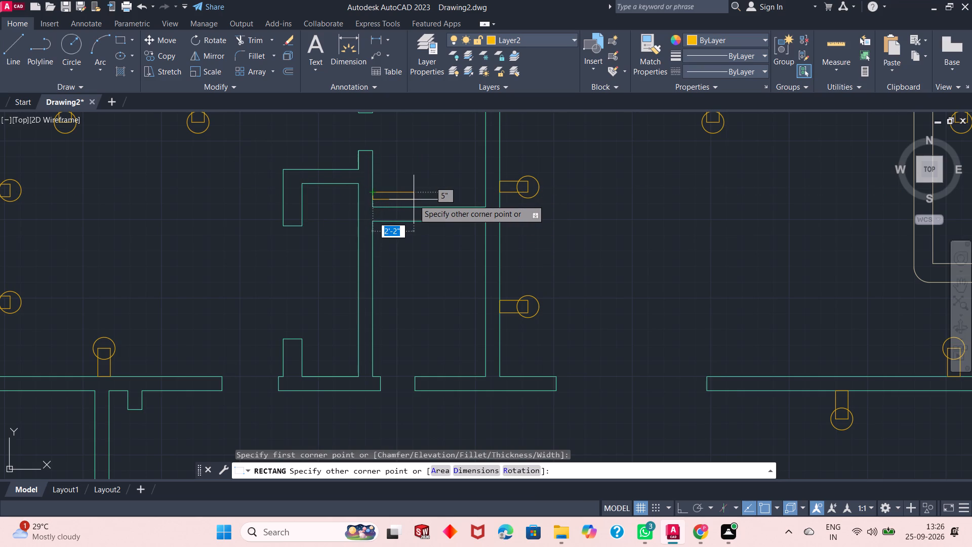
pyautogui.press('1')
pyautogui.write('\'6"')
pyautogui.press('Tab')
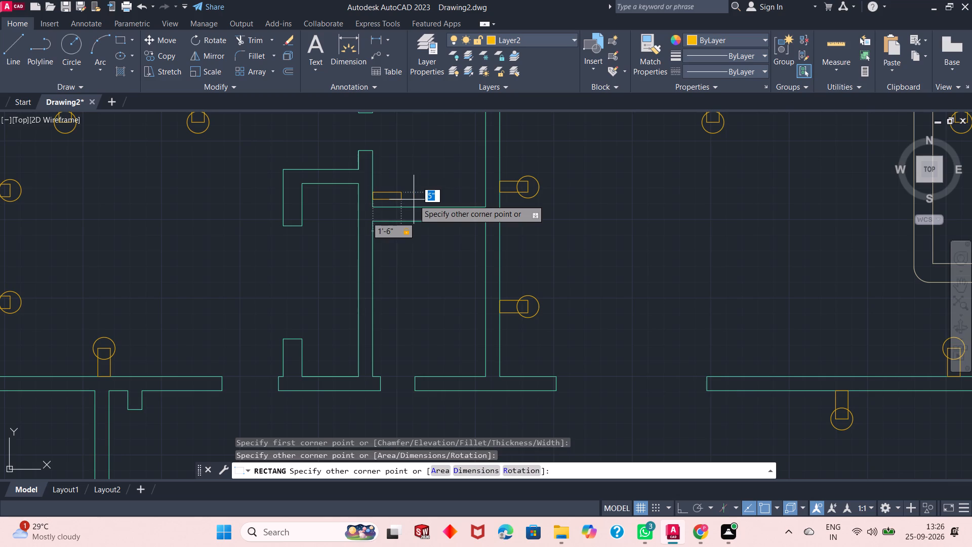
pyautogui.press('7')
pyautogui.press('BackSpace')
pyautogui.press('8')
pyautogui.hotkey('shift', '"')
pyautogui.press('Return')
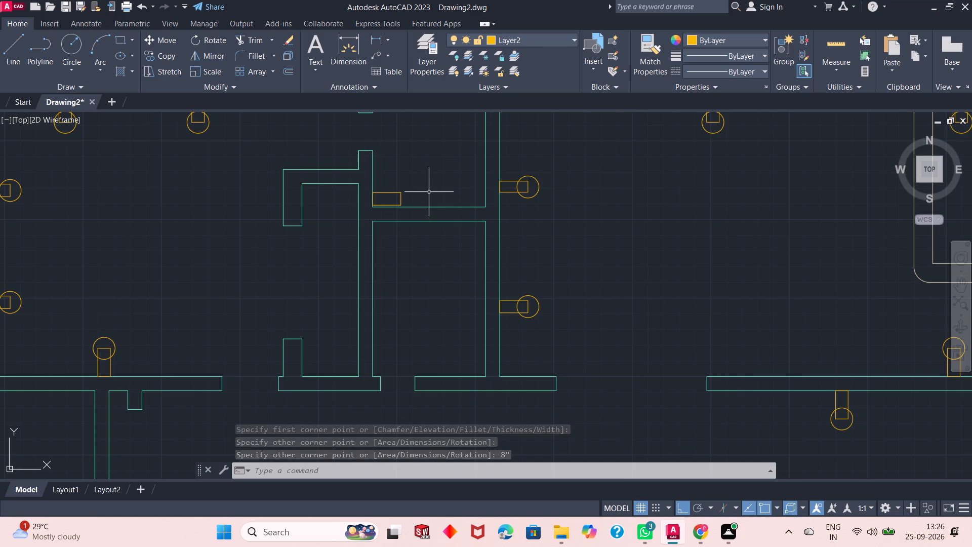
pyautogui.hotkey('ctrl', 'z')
# Draw a 1'6" by 8" rectangle eastward from the midpoint of the small north room's west wall segment.
pyautogui.click(120, 42)
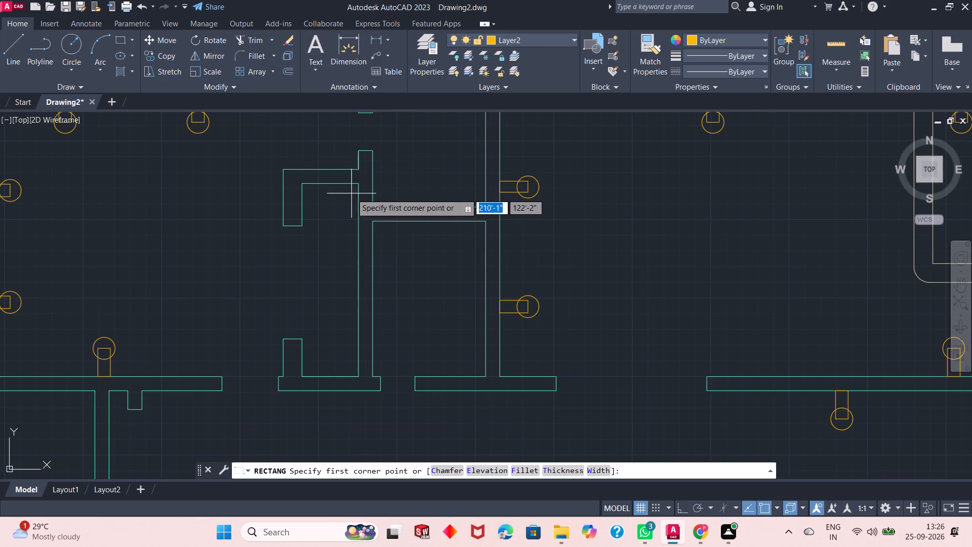
pyautogui.click(374, 185)
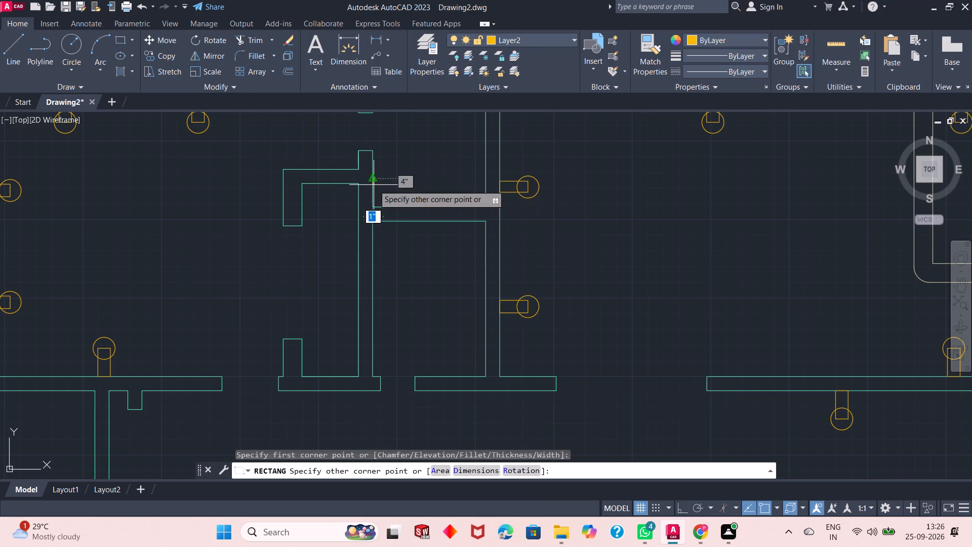
pyautogui.write('1\'6"')
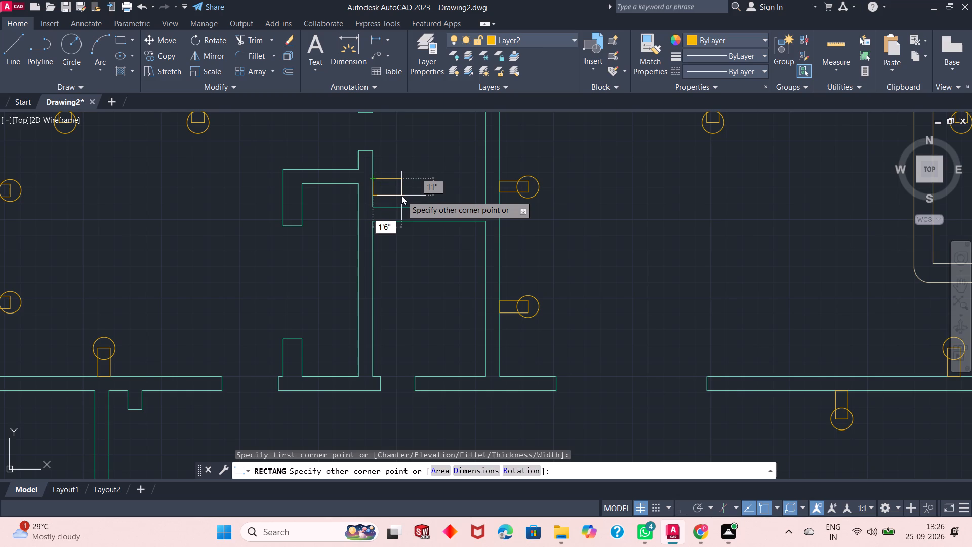
pyautogui.press('Tab')
pyautogui.write('8"')
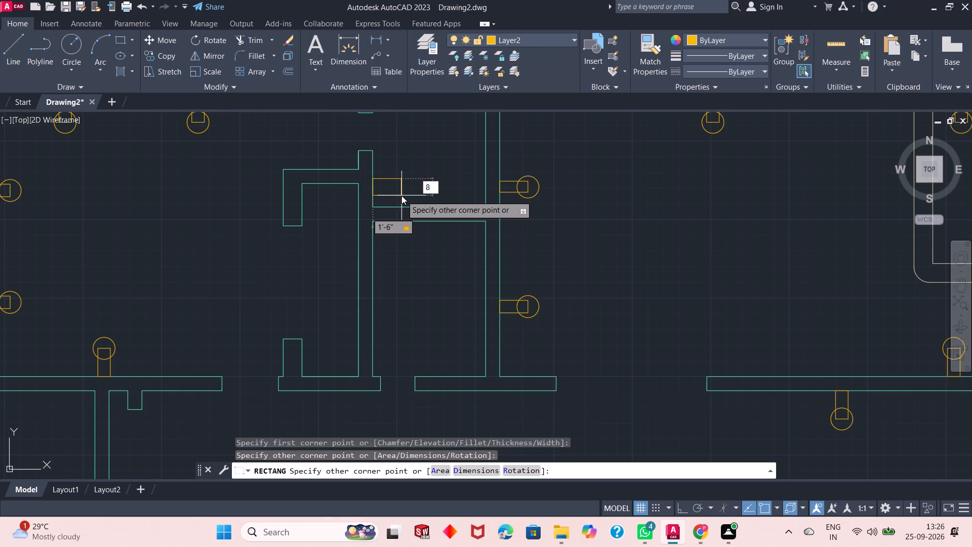
pyautogui.press('Return')
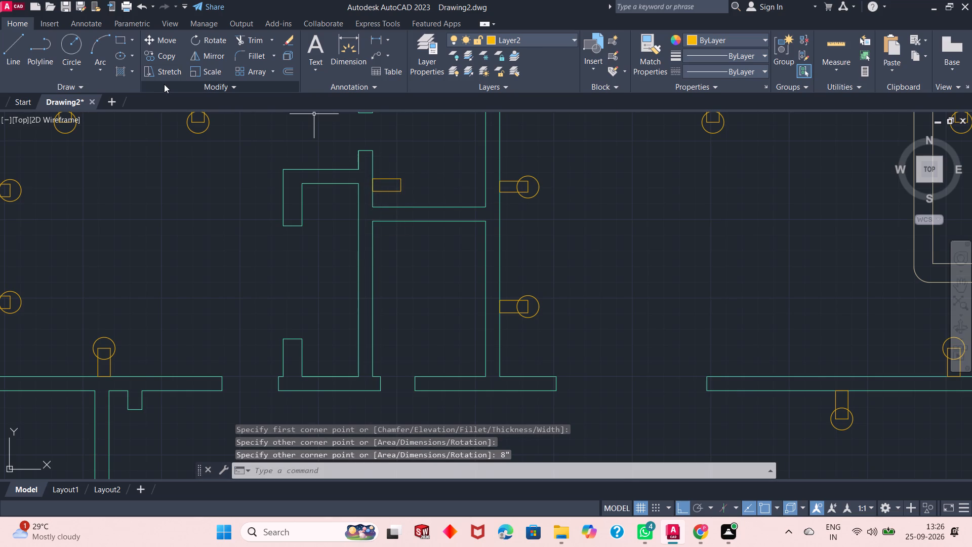
# Draw a 7" radius circle centred on the east edge midpoint of the rectangle in the small north room.
pyautogui.click(65, 49)
pyautogui.click(400, 187)
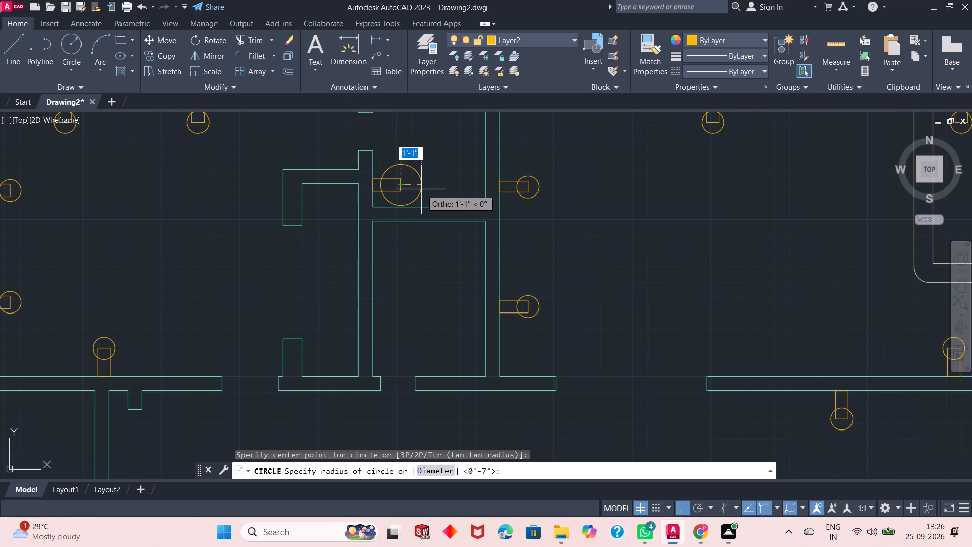
pyautogui.write('7"')
pyautogui.press('Return')
# Draw a 1'6" by 8" rectangle westward from the east wall of the narrow room directly south of the small north room.
pyautogui.scroll(1, 396, 246)
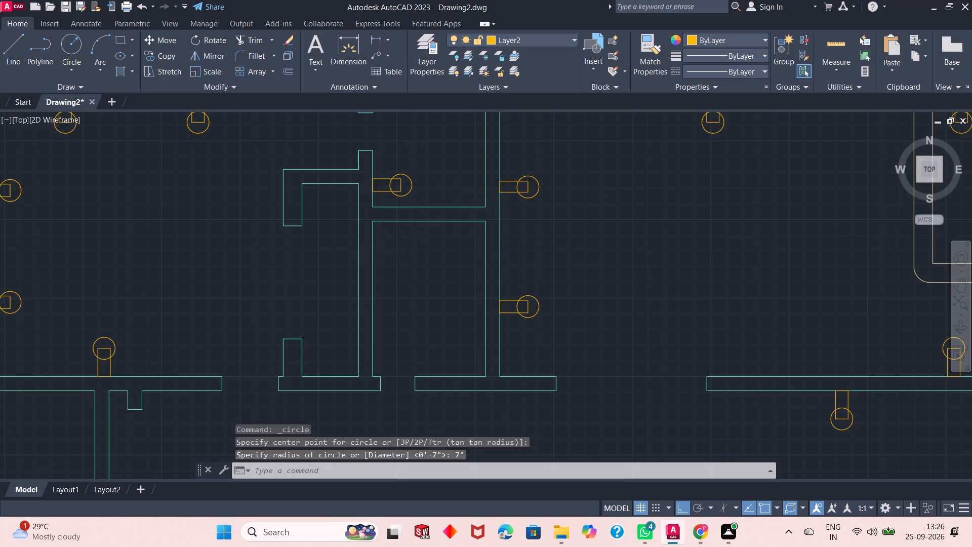
pyautogui.scroll(-2, 395, 246)
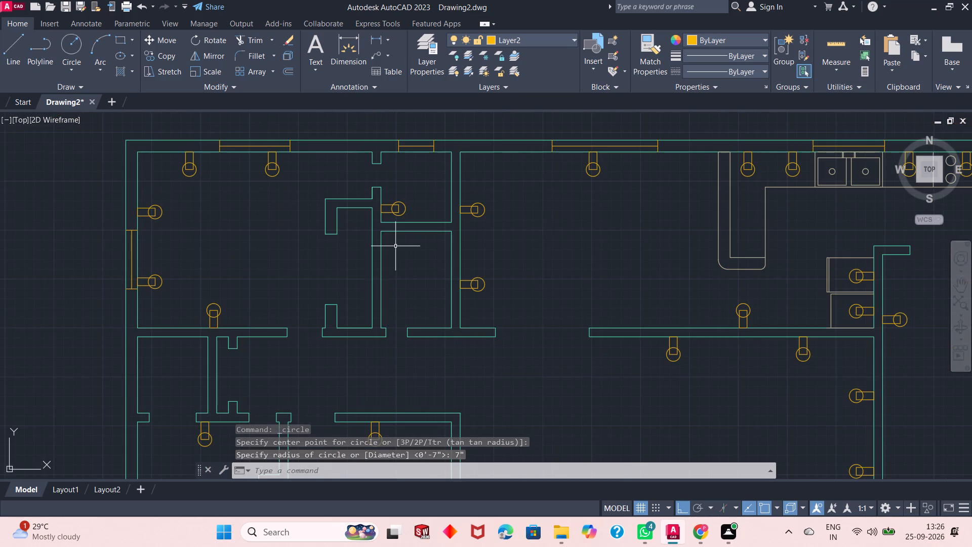
pyautogui.scroll(1, 392, 219)
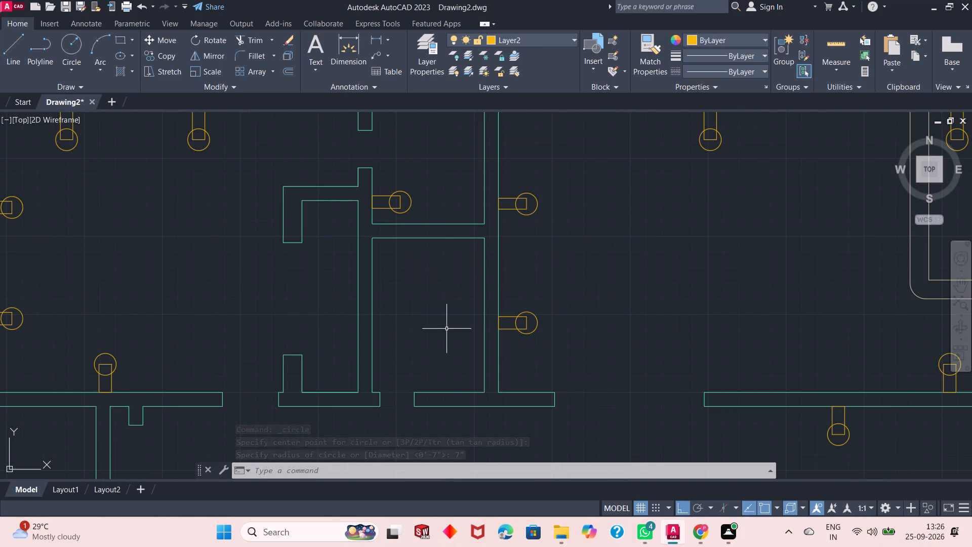
pyautogui.scroll(-1, 447, 329)
pyautogui.scroll(2, 425, 391)
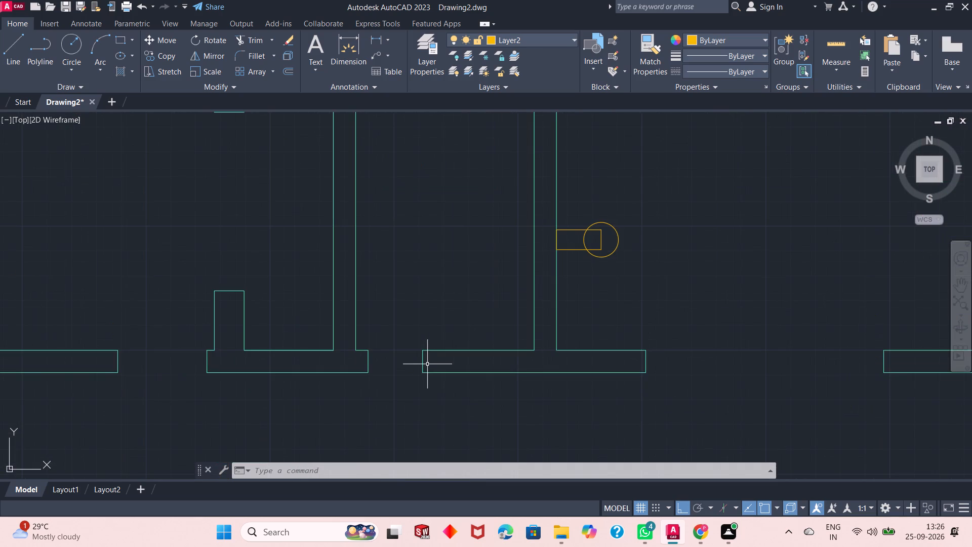
pyautogui.scroll(-1, 427, 308)
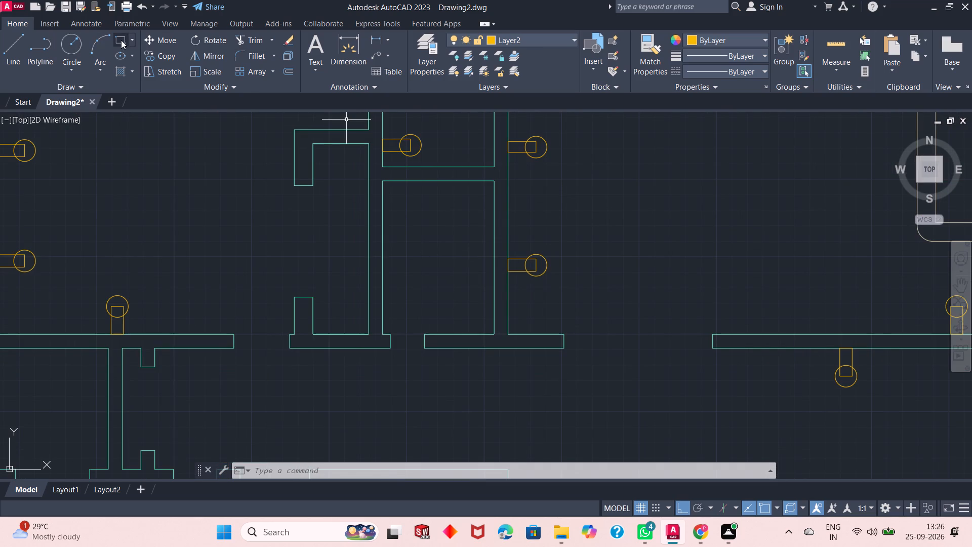
pyautogui.click(122, 38)
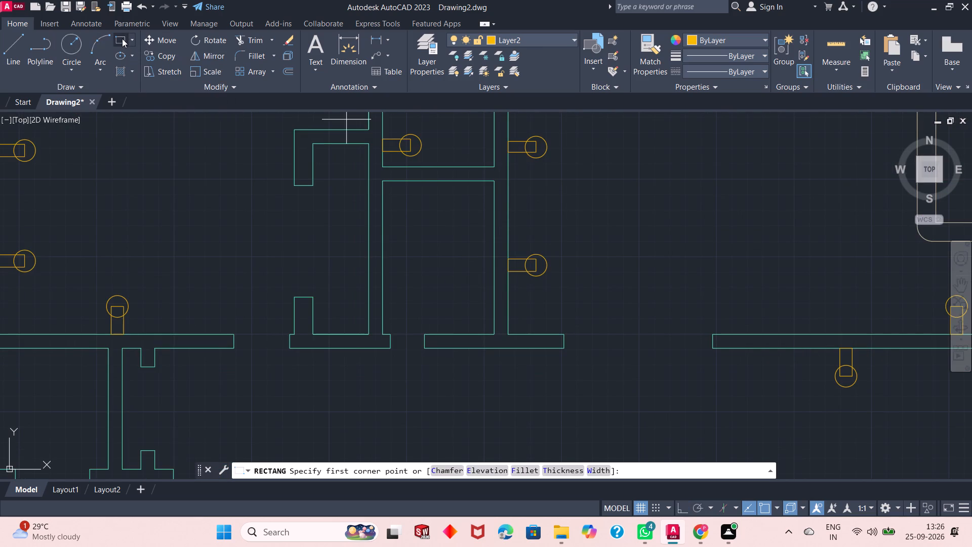
pyautogui.click(495, 270)
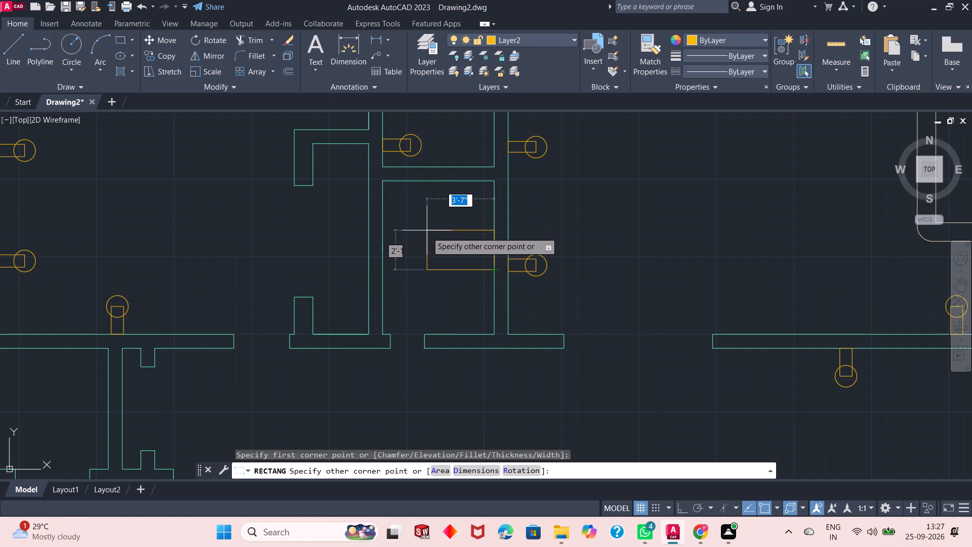
pyautogui.write('1\'6"')
pyautogui.press('Tab')
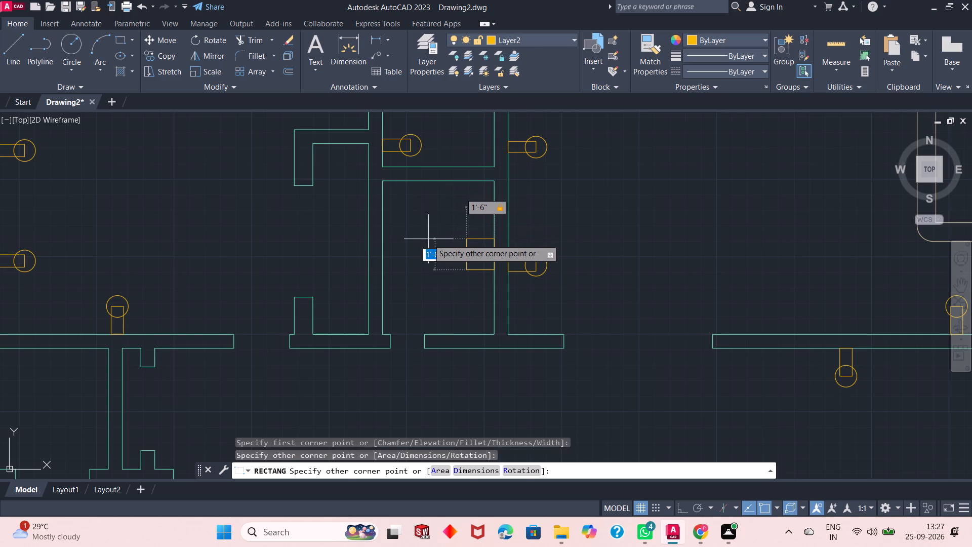
pyautogui.write('8"')
pyautogui.press('Return')
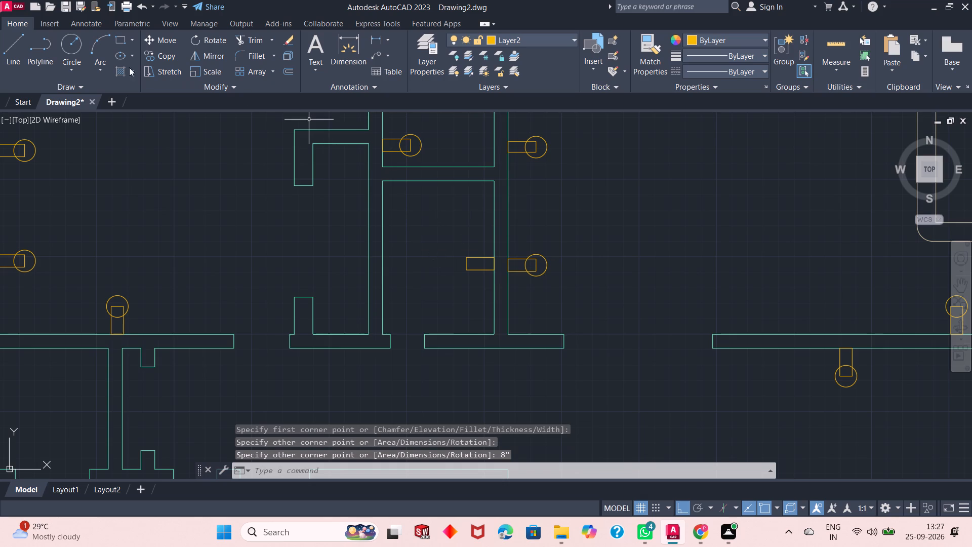
# Draw a 7" radius circle centred on the west edge midpoint of the rectangle in the narrow room.
pyautogui.click(70, 46)
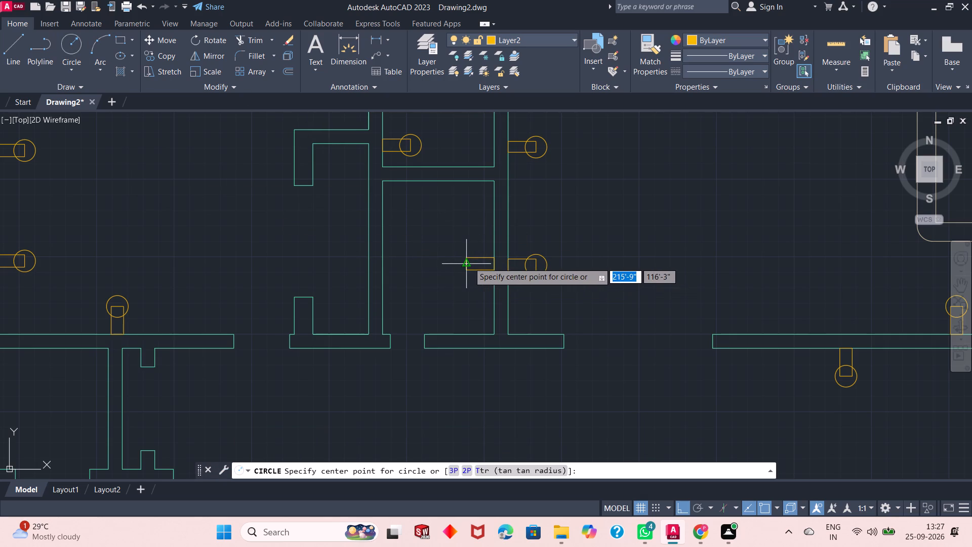
pyautogui.click(468, 263)
pyautogui.write('7"')
pyautogui.press('Return')
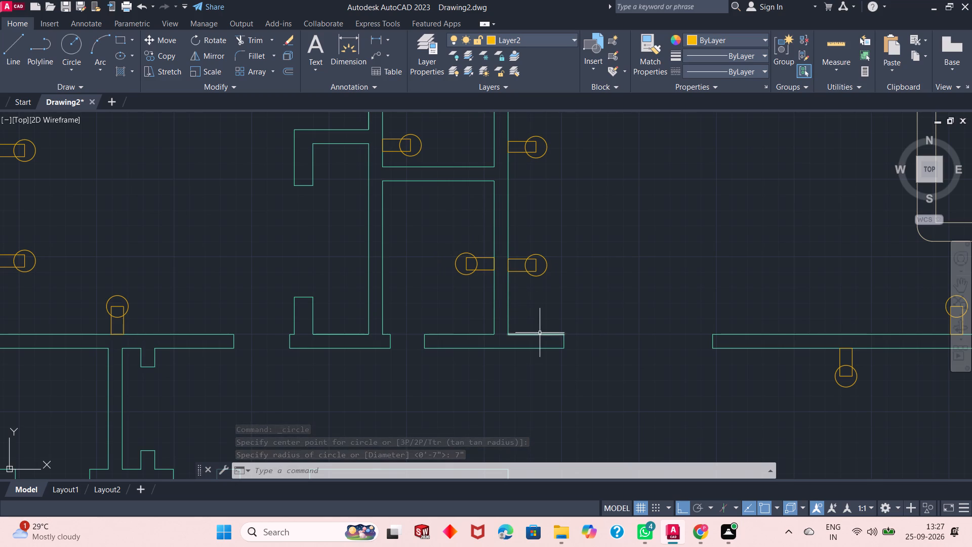
# Examine the whole floor plan and the northwest rooms to review the placement of the wall-mounted symbols.
pyautogui.scroll(-1, 490, 285)
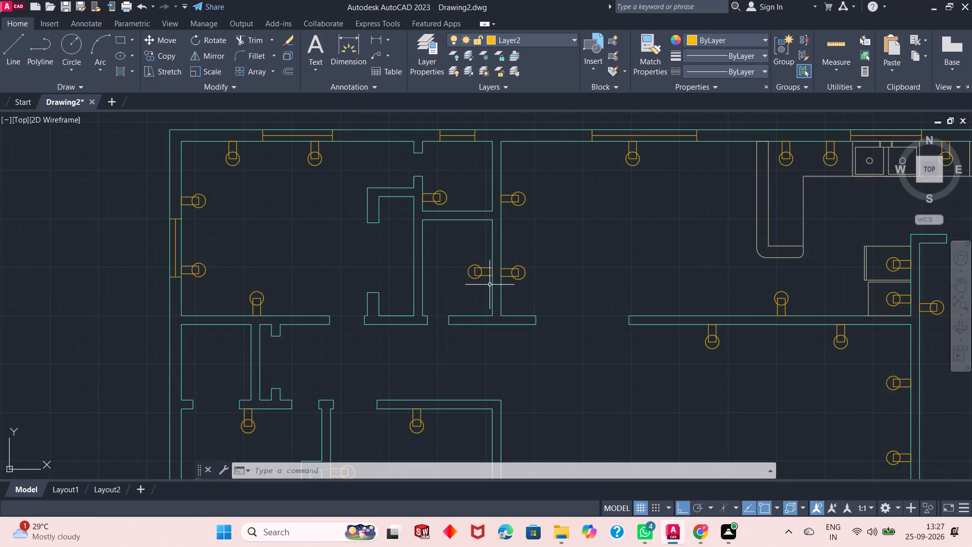
pyautogui.scroll(1, 490, 285)
pyautogui.scroll(-2, 490, 285)
pyautogui.scroll(1, 490, 283)
pyautogui.scroll(-2, 490, 281)
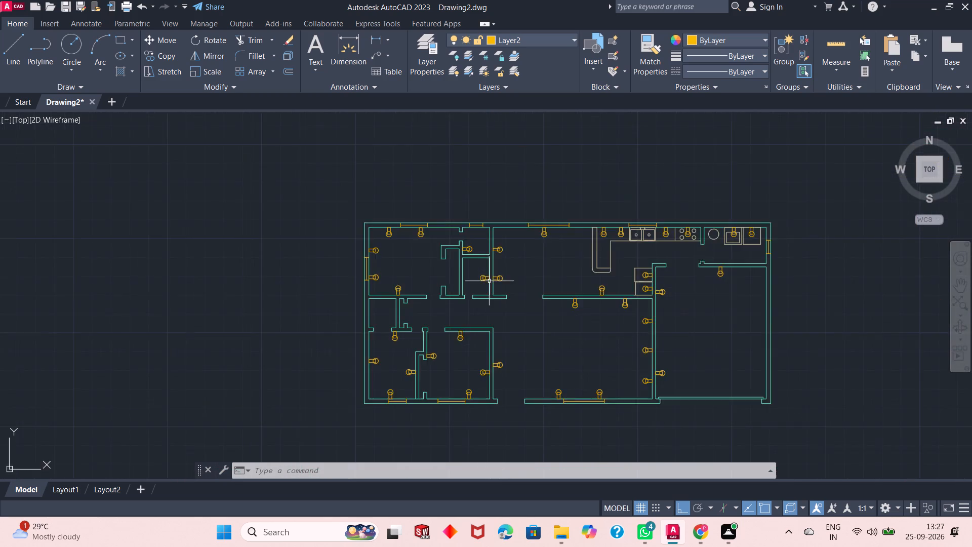
pyautogui.scroll(-1, 489, 281)
pyautogui.scroll(1, 568, 319)
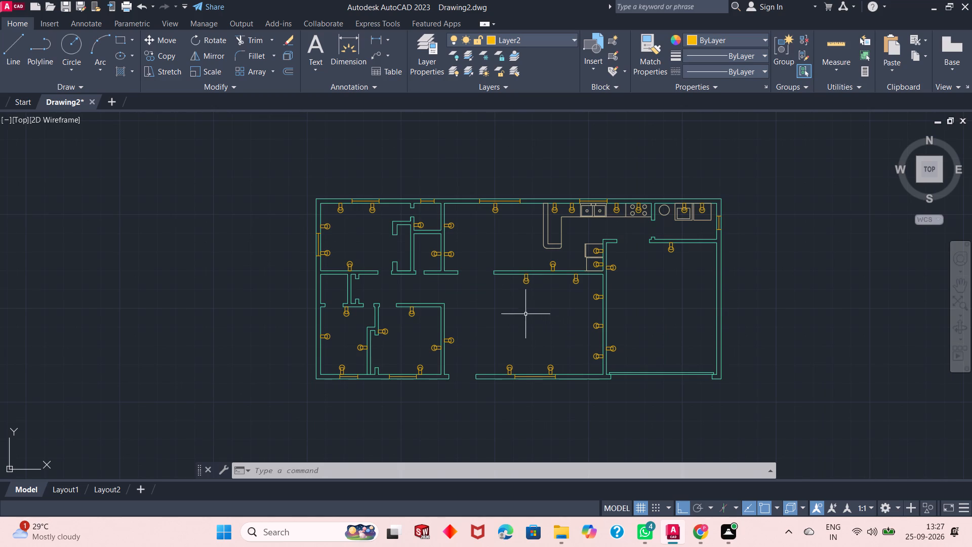
pyautogui.scroll(1, 503, 299)
pyautogui.scroll(-1, 522, 276)
pyautogui.scroll(1, 449, 281)
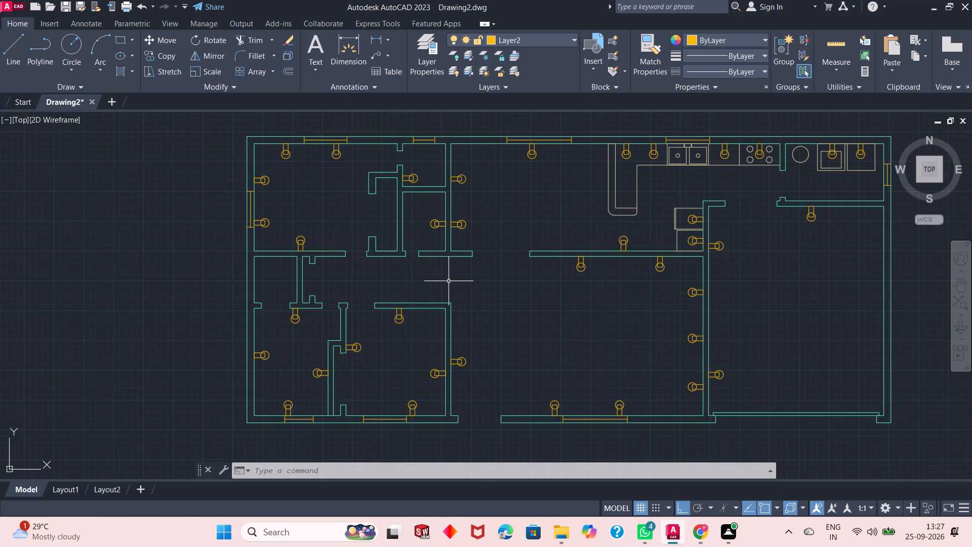
pyautogui.scroll(-1, 355, 253)
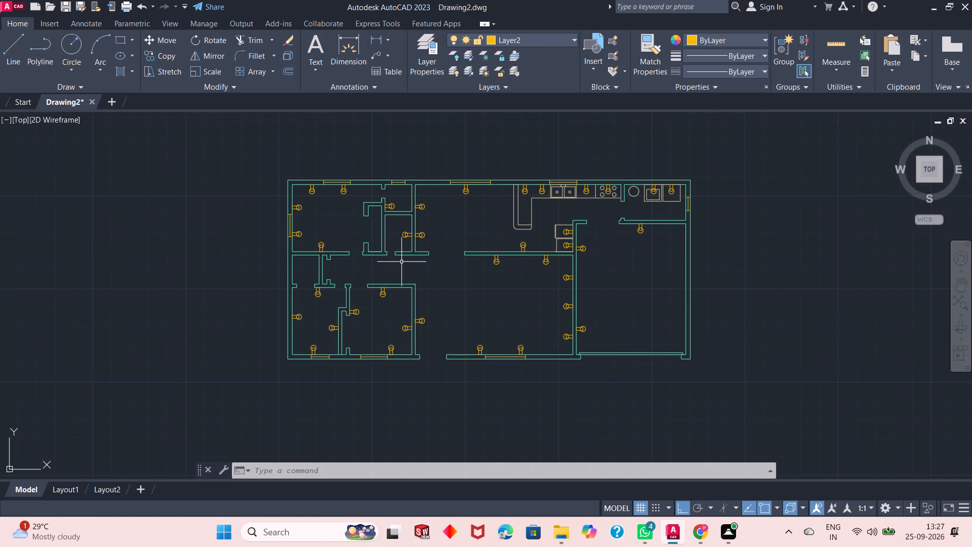
pyautogui.scroll(1, 402, 262)
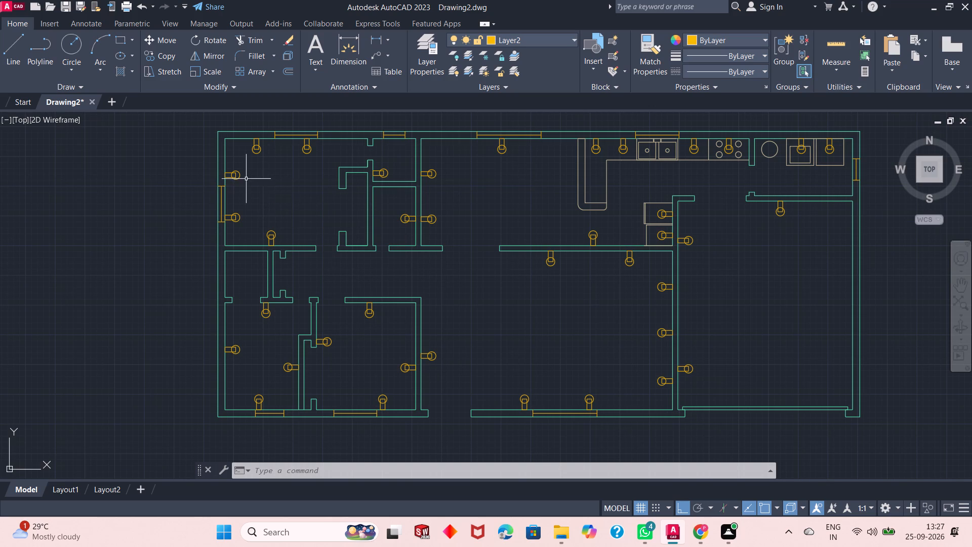
pyautogui.scroll(2, 241, 175)
pyautogui.scroll(-1, 341, 185)
pyautogui.scroll(1, 341, 200)
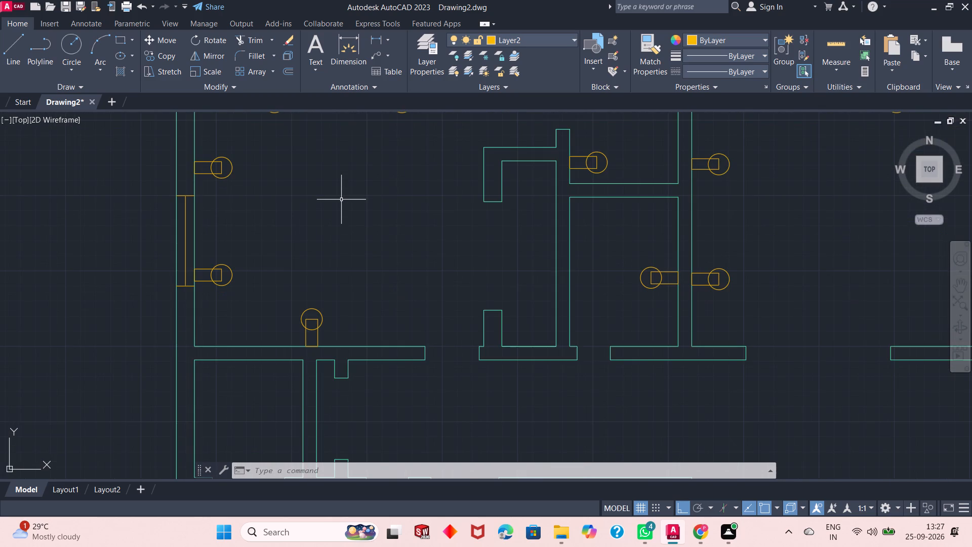
pyautogui.scroll(-1, 341, 200)
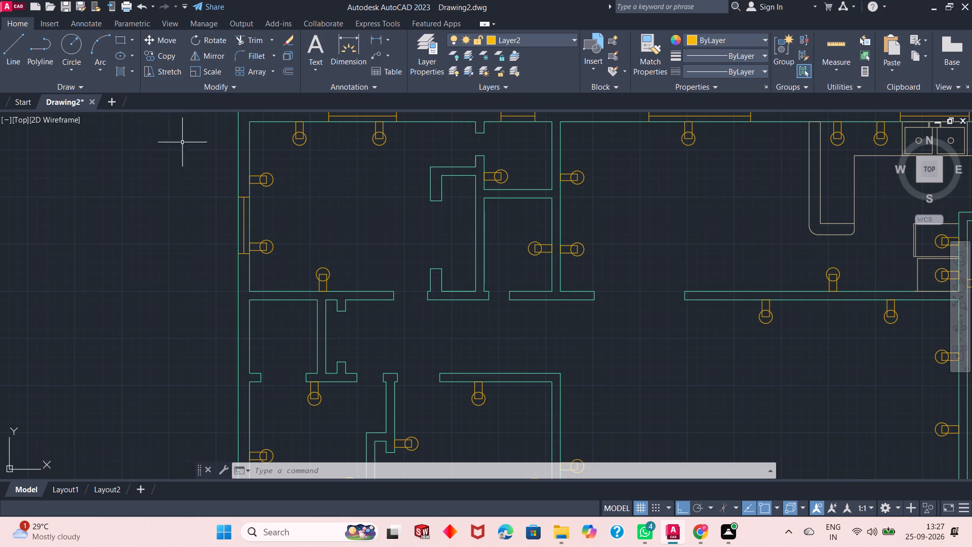
# Create a new layer after Layer4 and set its linetype to Continuous.
pyautogui.click(523, 40)
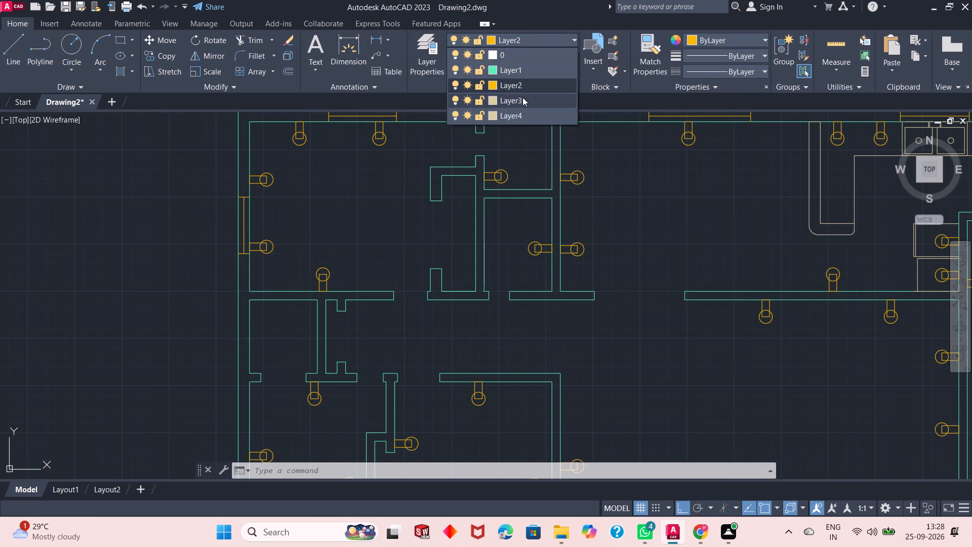
pyautogui.click(512, 40)
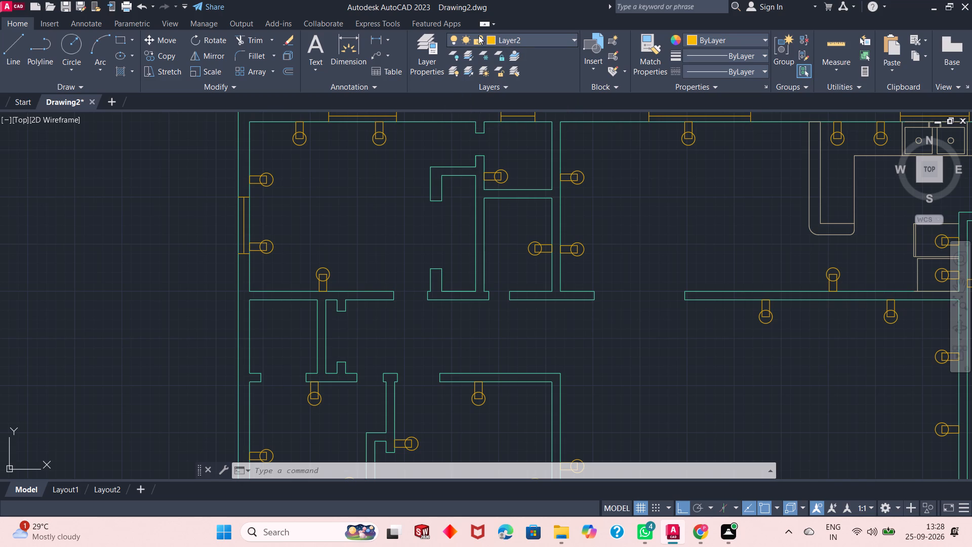
pyautogui.click(429, 41)
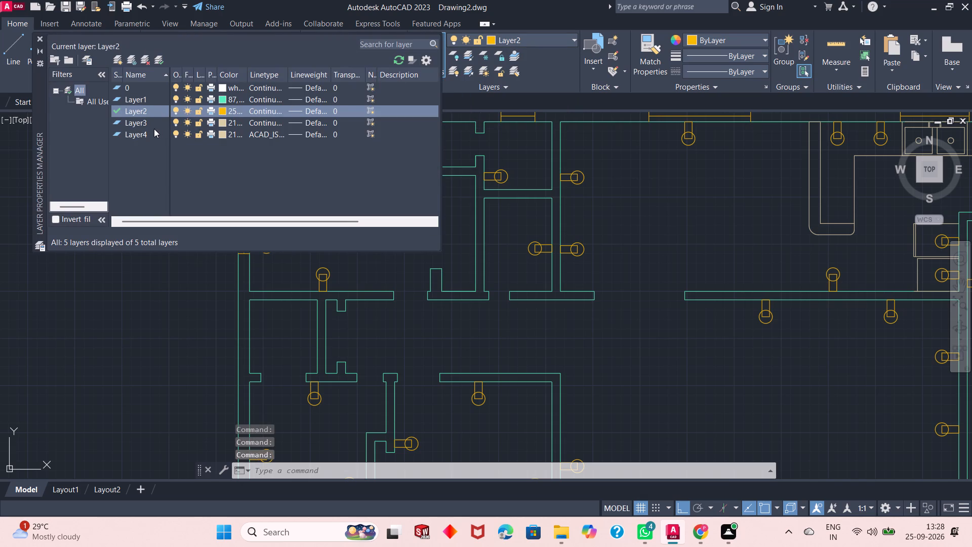
pyautogui.click(146, 130)
pyautogui.click(118, 61)
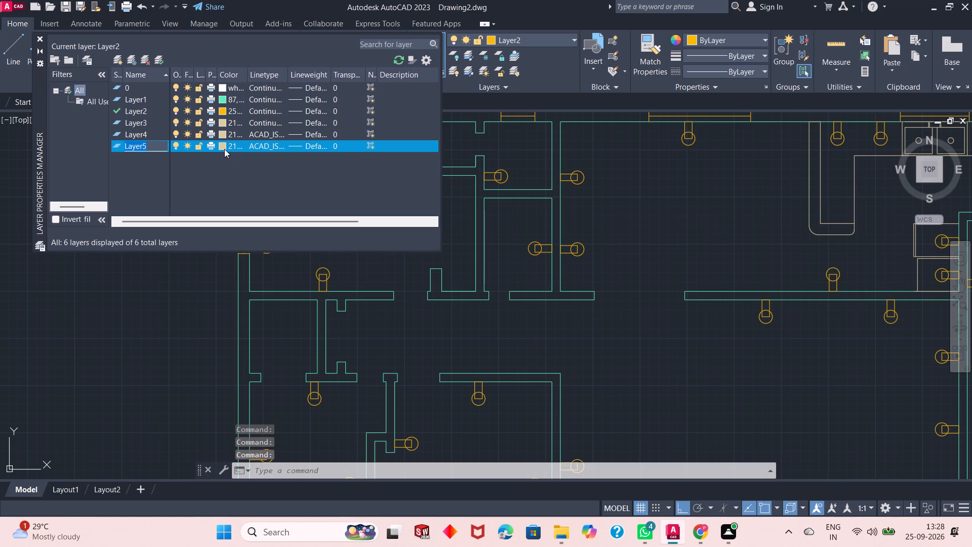
pyautogui.click(252, 142)
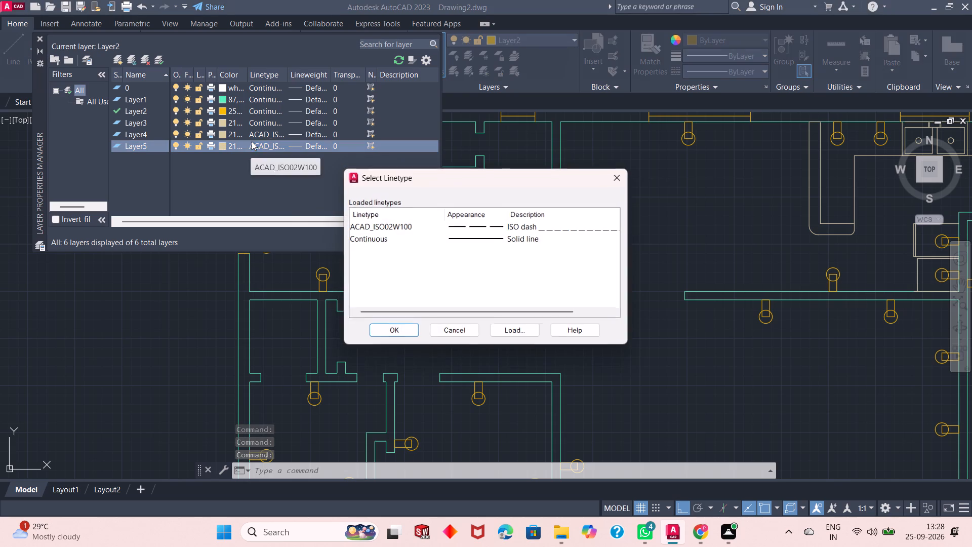
pyautogui.click(448, 233)
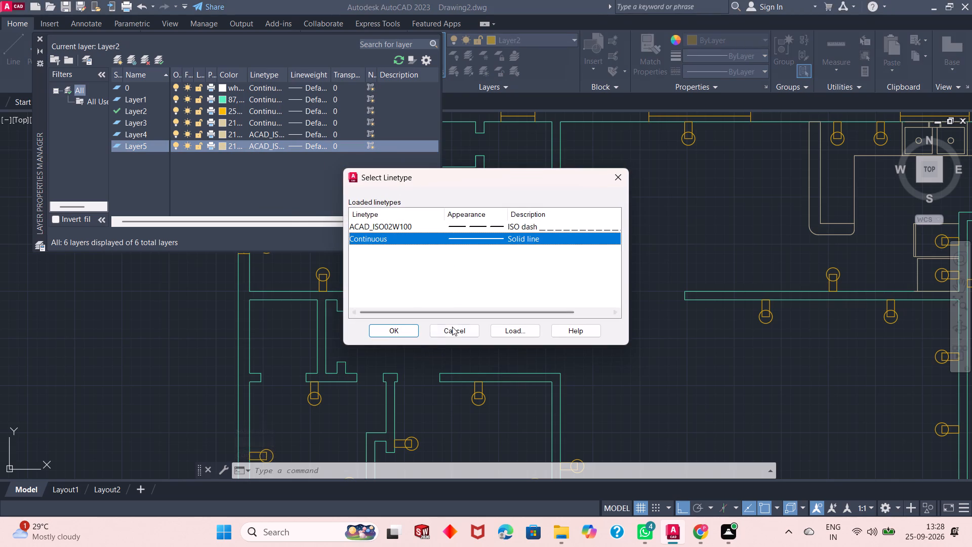
pyautogui.click(400, 330)
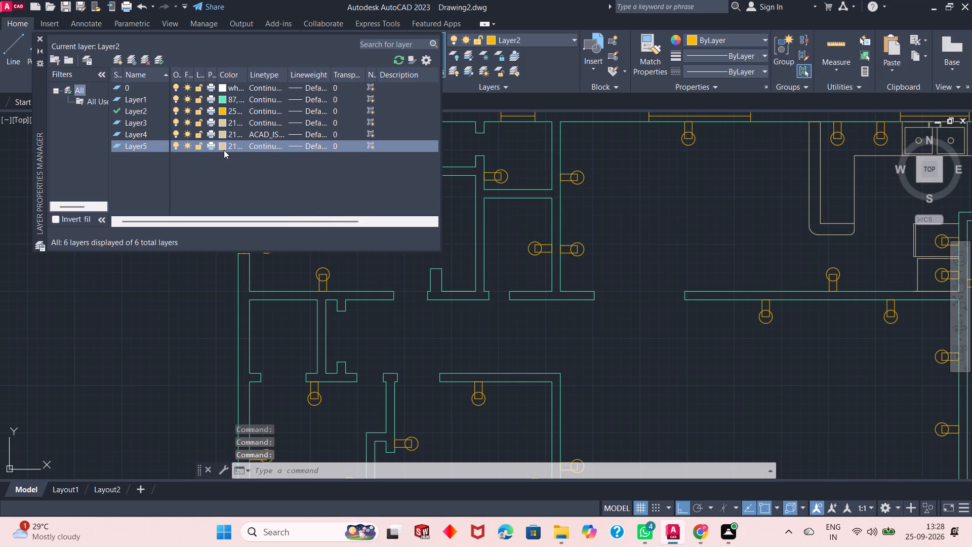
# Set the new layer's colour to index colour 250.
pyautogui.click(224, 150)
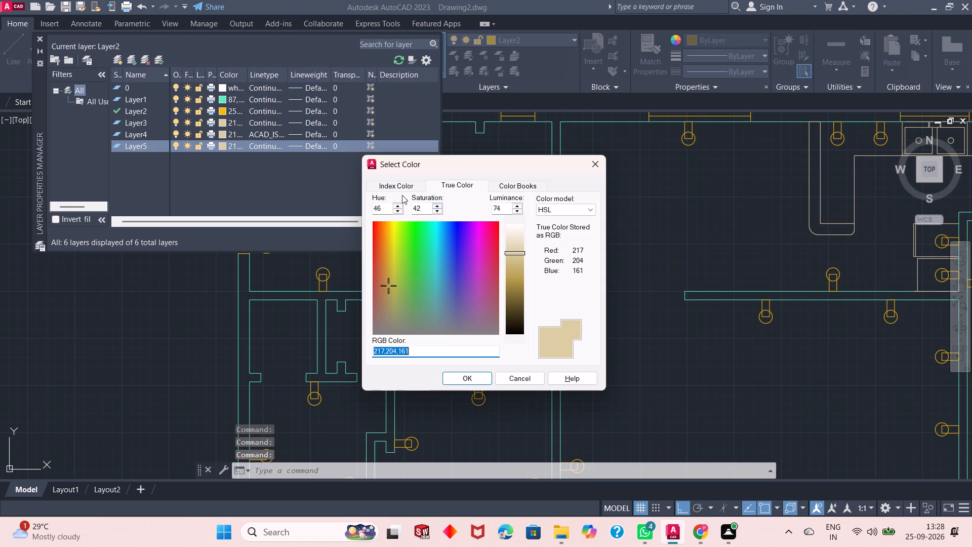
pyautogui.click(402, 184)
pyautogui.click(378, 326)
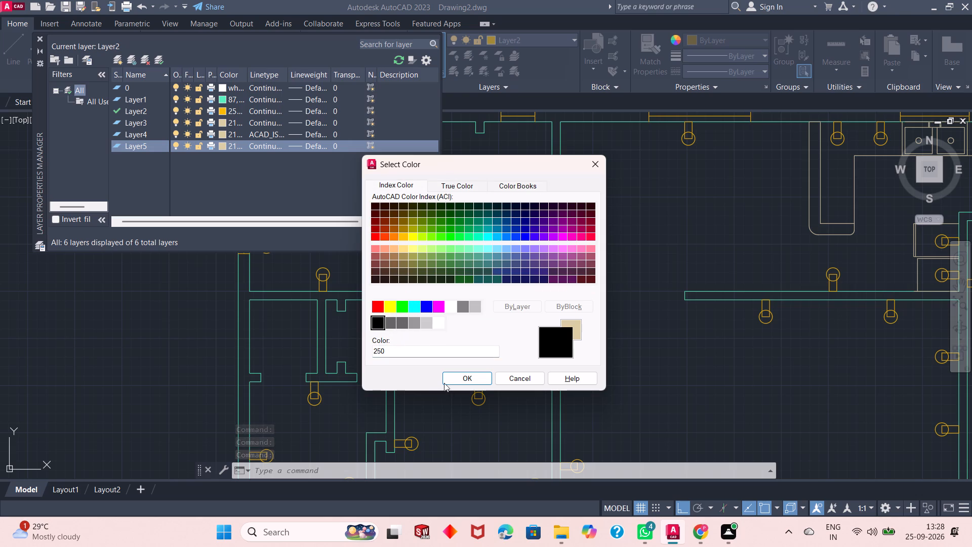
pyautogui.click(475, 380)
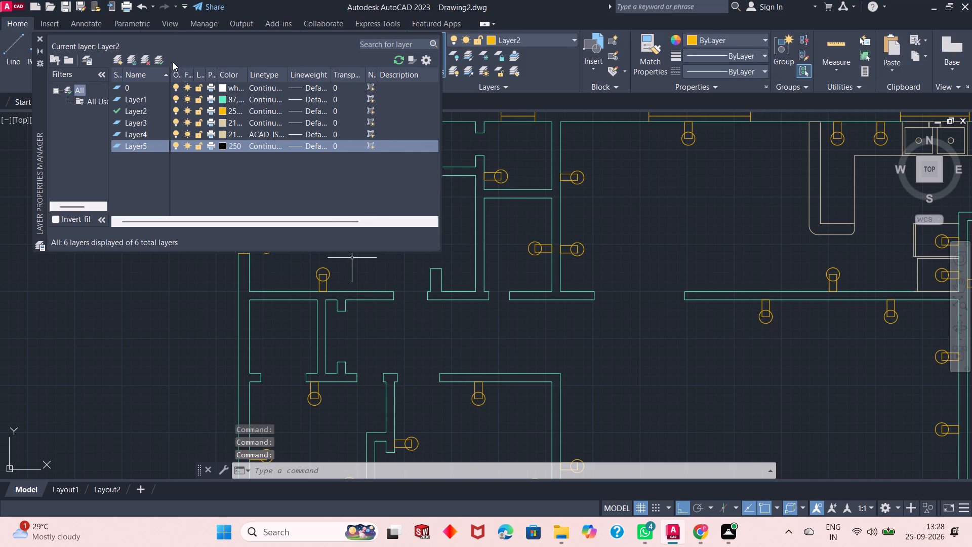
# Make the new layer the current layer and close the layer manager.
pyautogui.click(160, 61)
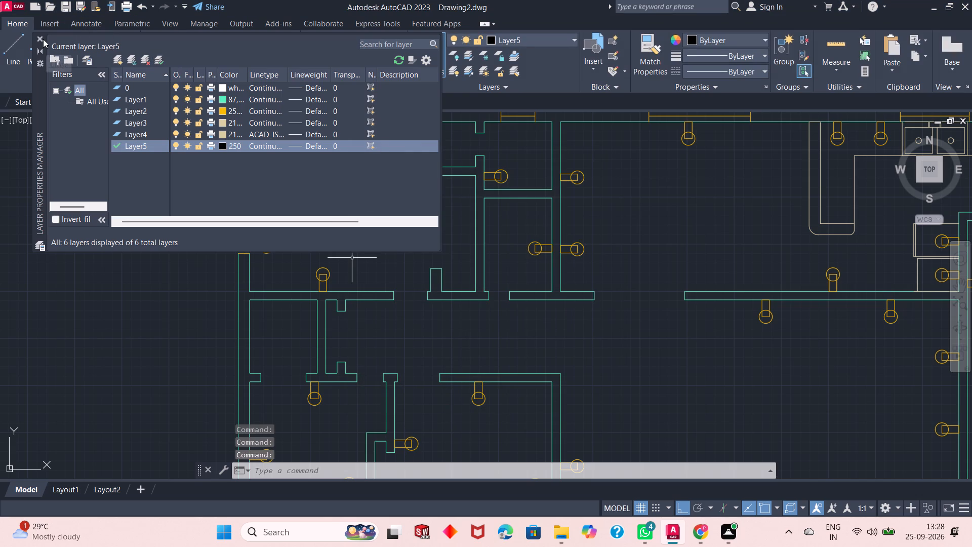
pyautogui.click(43, 39)
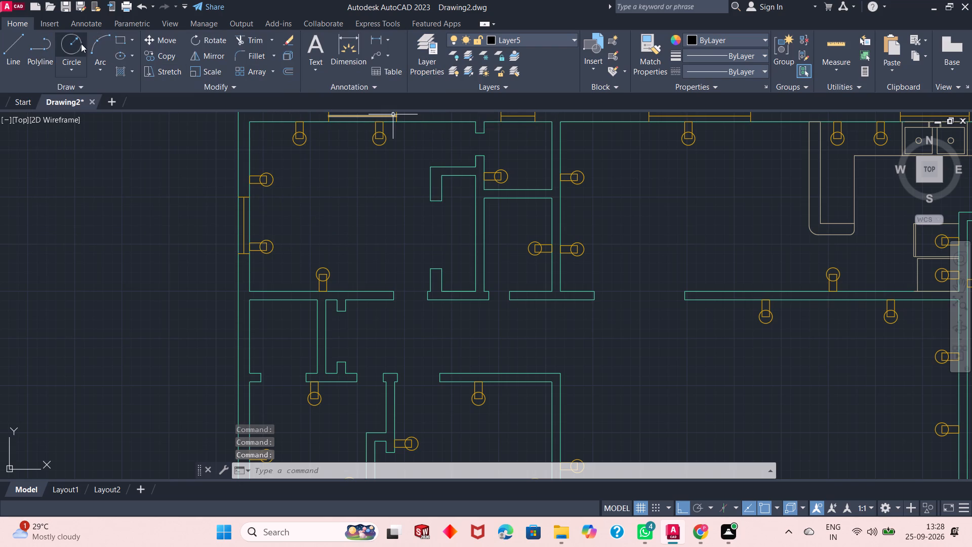
# Draw an 8" radius circle in the open middle of the northwest room.
pyautogui.click(76, 46)
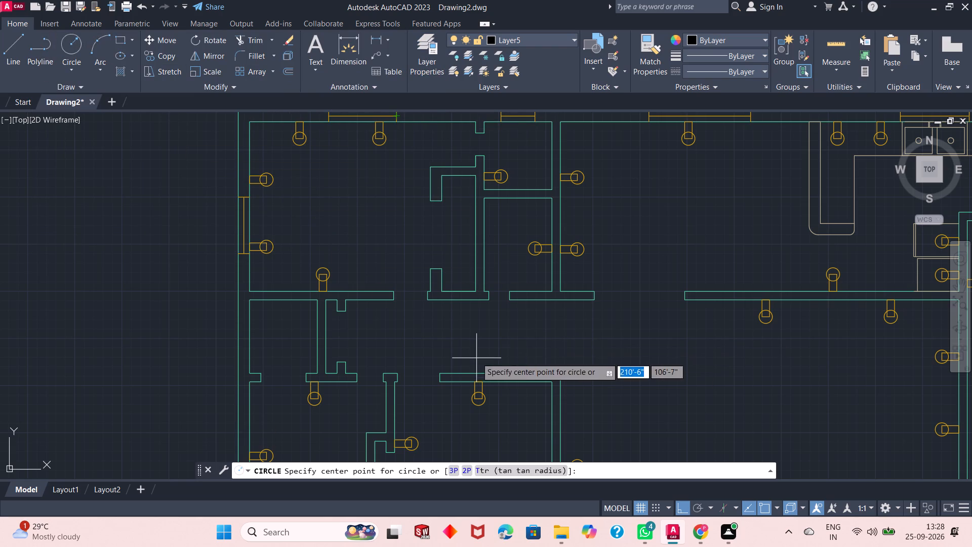
pyautogui.click(340, 203)
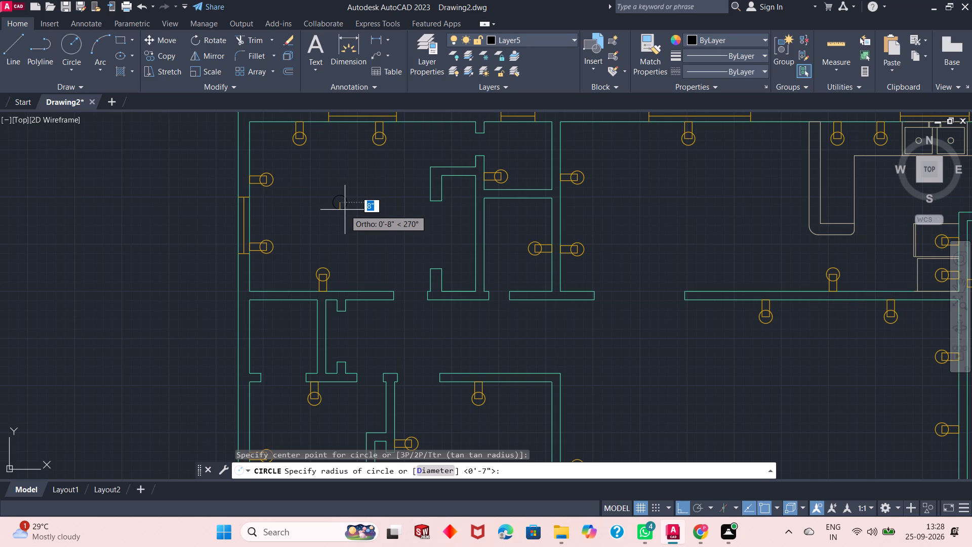
pyautogui.write('8"')
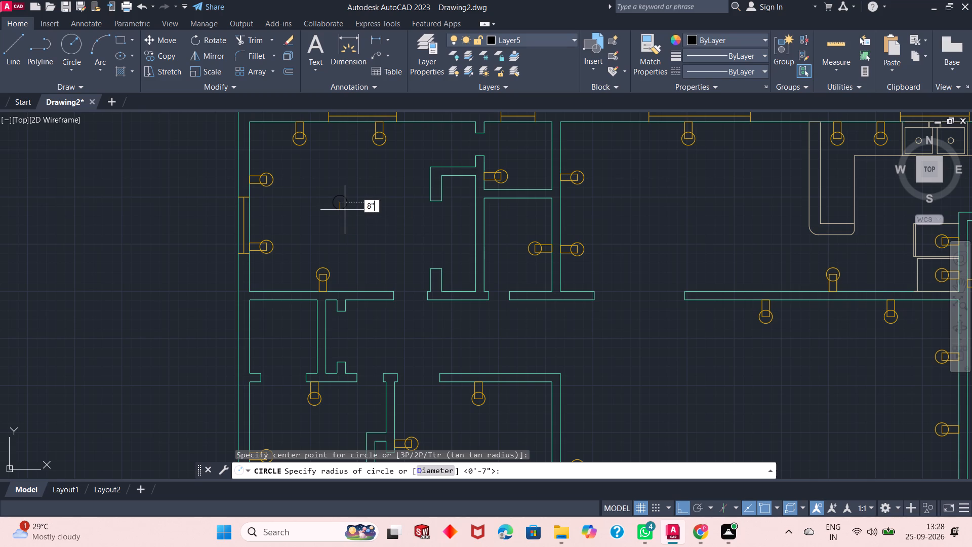
pyautogui.press('Return')
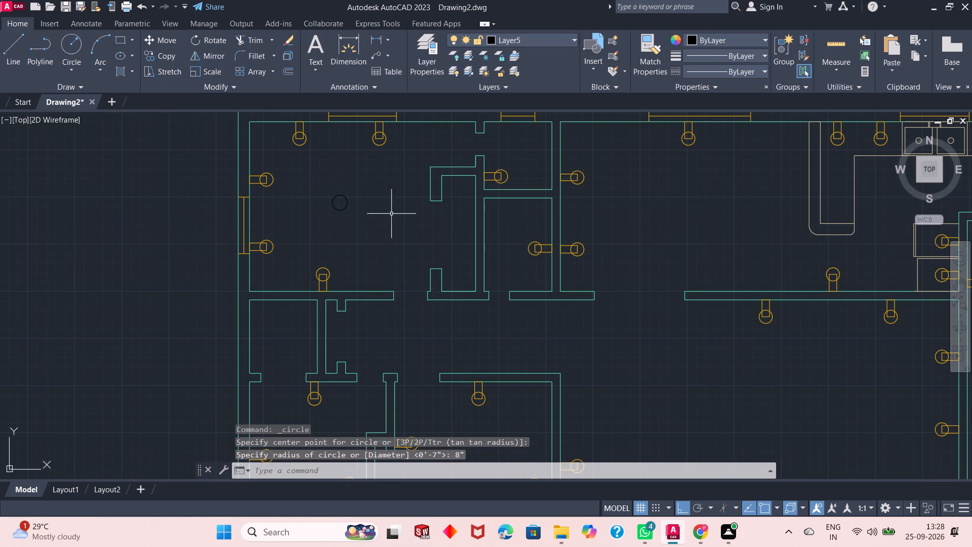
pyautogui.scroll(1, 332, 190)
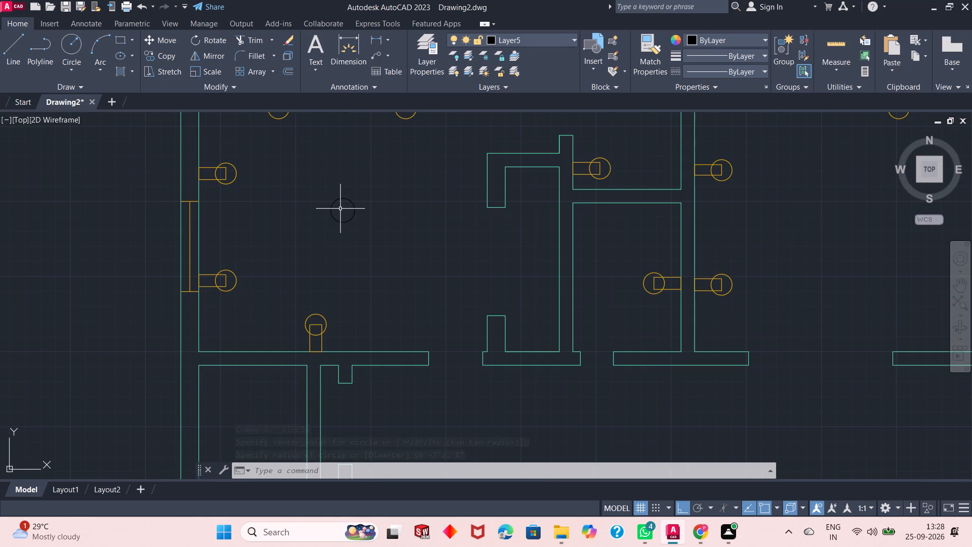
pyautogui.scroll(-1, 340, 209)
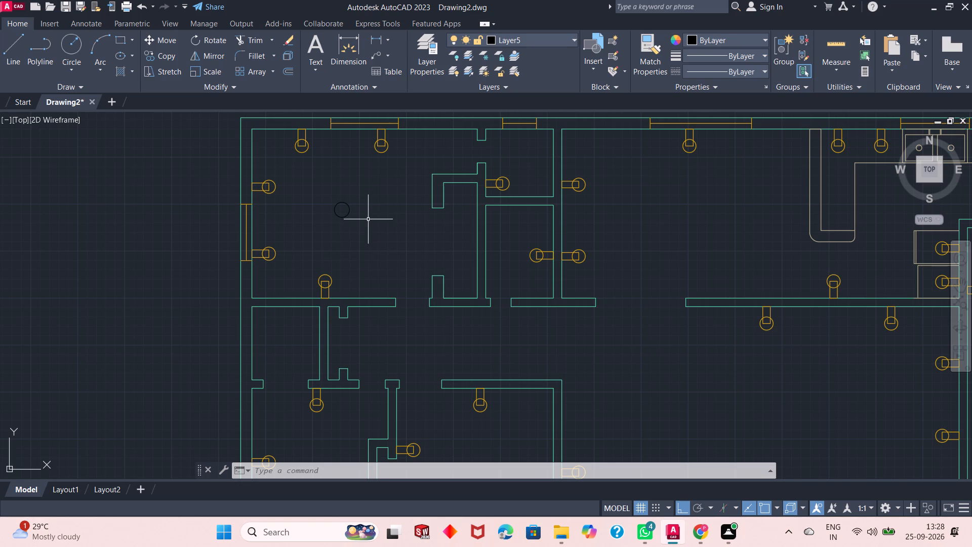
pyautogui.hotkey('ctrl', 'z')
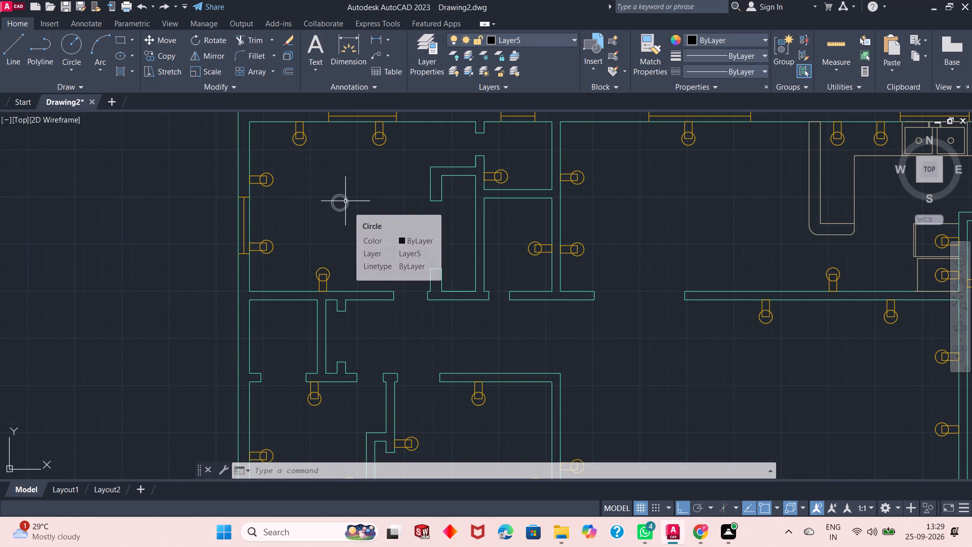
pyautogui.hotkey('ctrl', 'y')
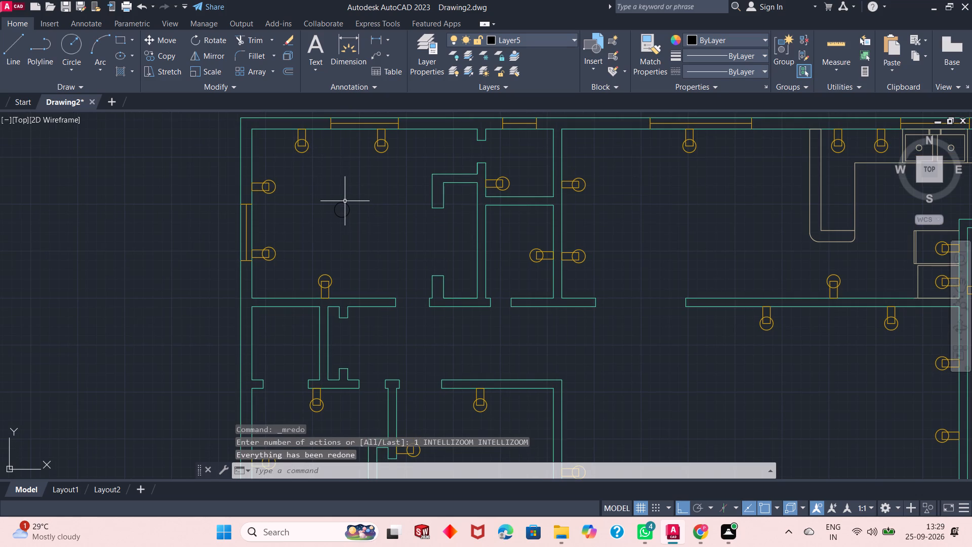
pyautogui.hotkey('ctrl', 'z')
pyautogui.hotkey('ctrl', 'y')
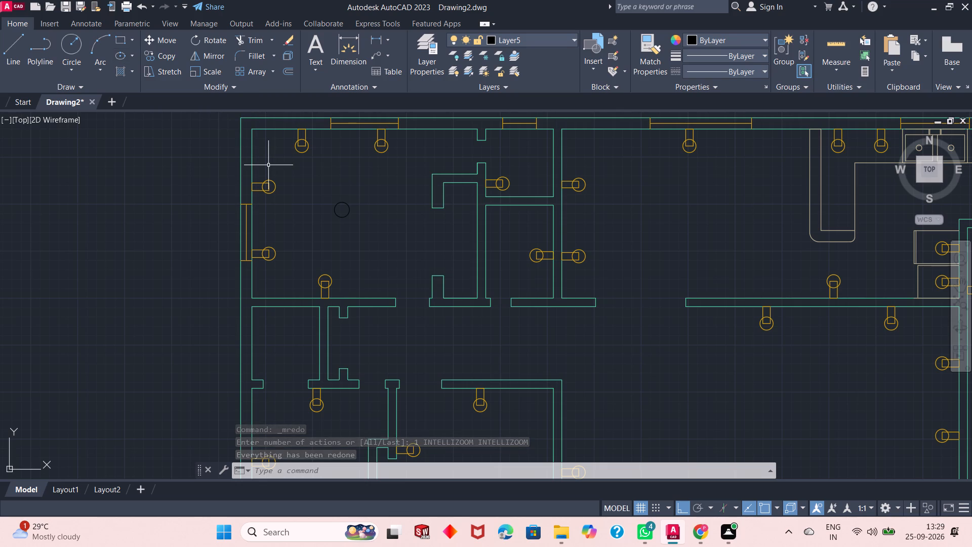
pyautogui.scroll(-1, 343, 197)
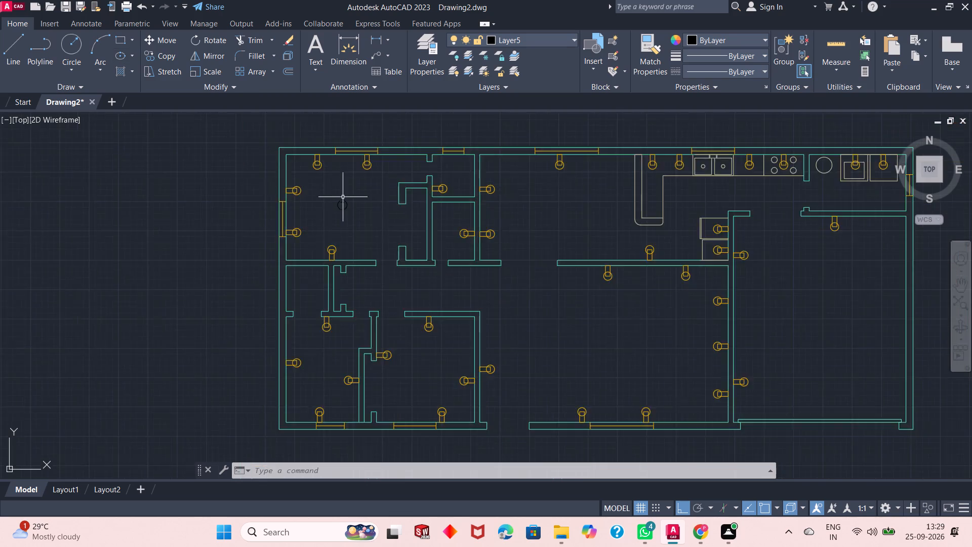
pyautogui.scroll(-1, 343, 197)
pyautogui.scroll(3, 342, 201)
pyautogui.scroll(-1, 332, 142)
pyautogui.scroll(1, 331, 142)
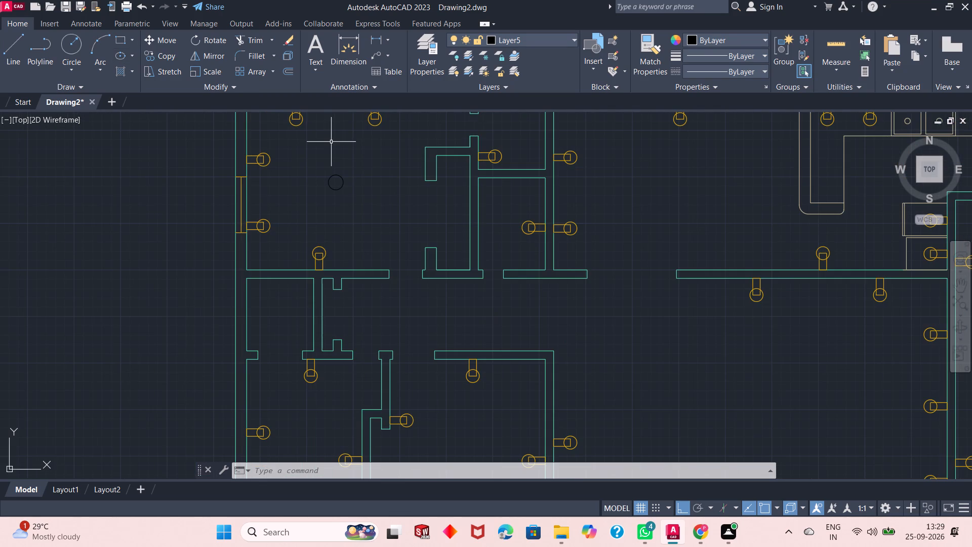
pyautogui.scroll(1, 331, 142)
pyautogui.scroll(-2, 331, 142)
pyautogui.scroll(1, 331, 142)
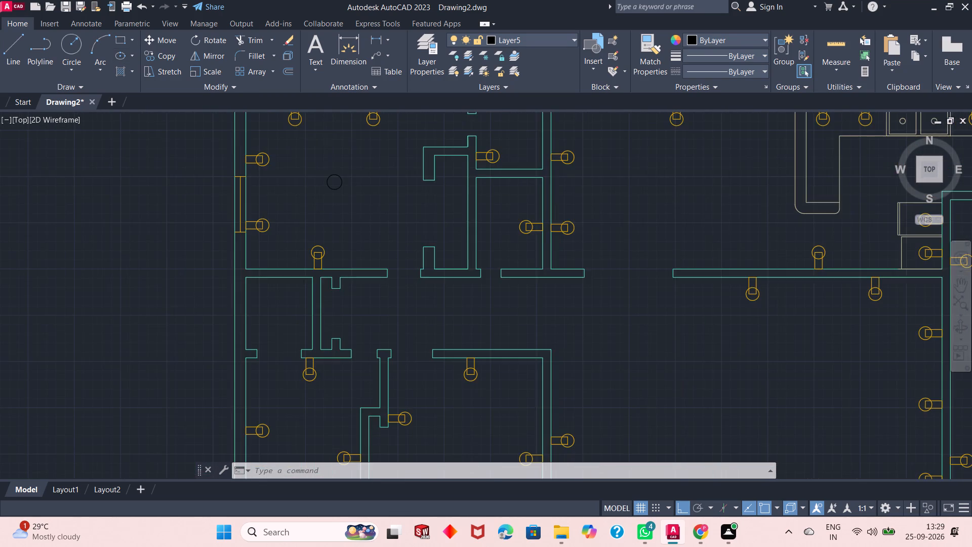
# Change the current layer's colour to white.
pyautogui.click(520, 41)
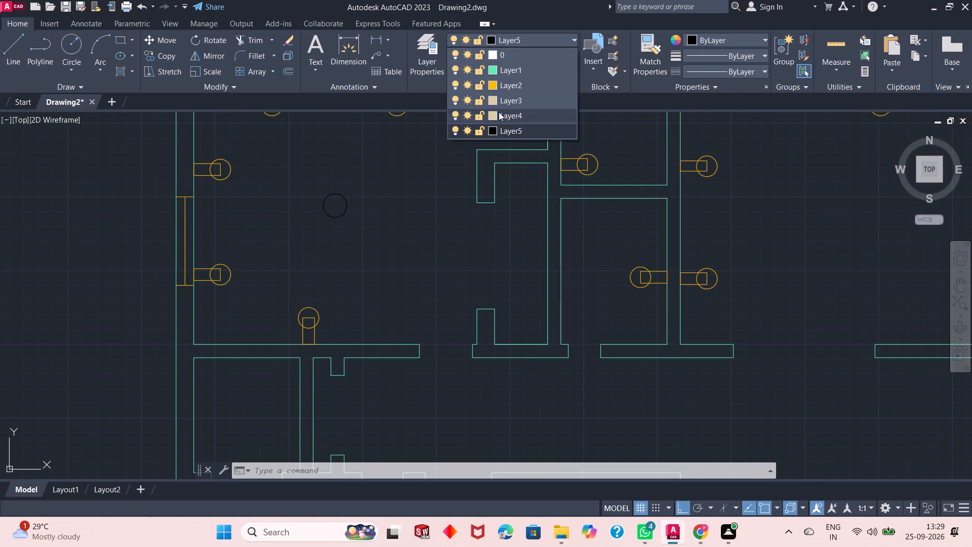
pyautogui.click(493, 129)
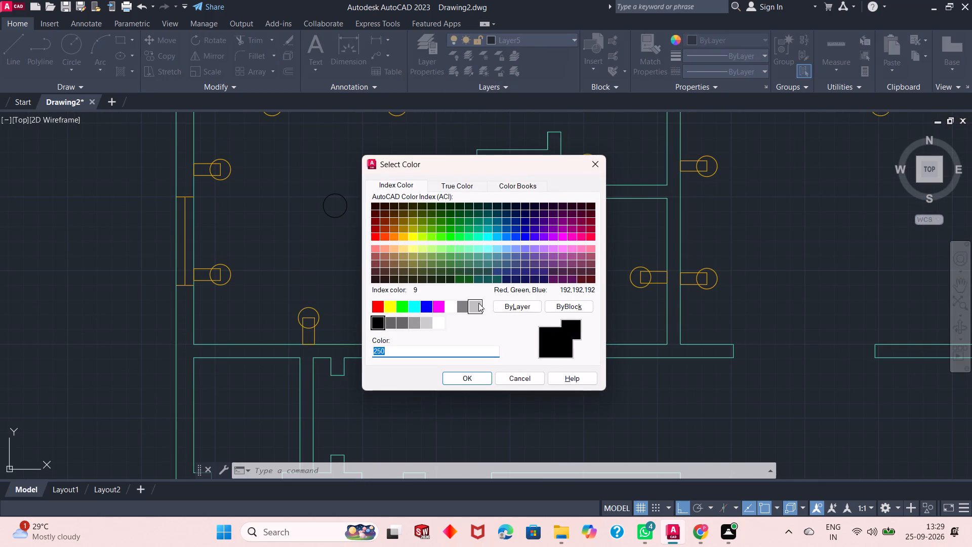
pyautogui.click(453, 306)
pyautogui.click(462, 378)
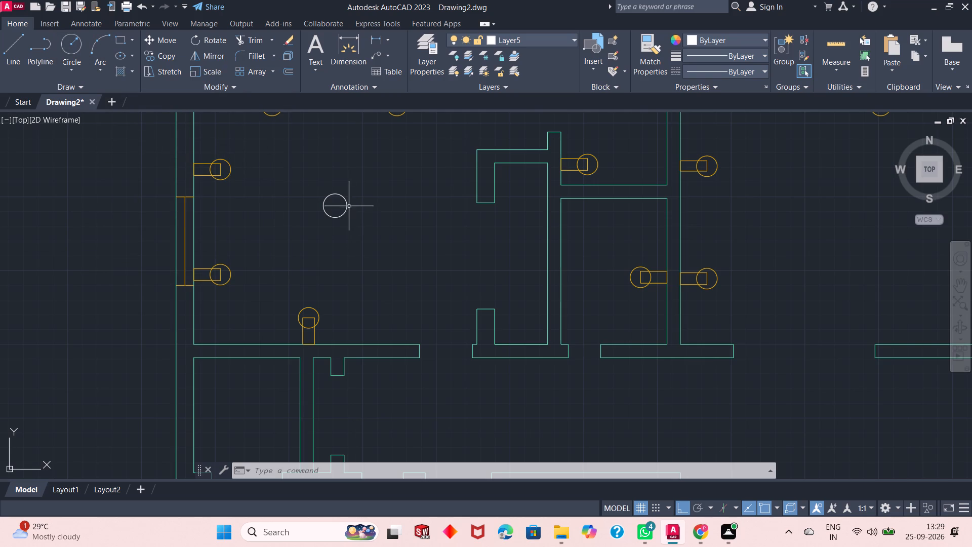
# Draw a vertical line about 2' long northward from the centre of the new circle in the northwest room.
pyautogui.scroll(-1, 348, 205)
pyautogui.scroll(2, 345, 204)
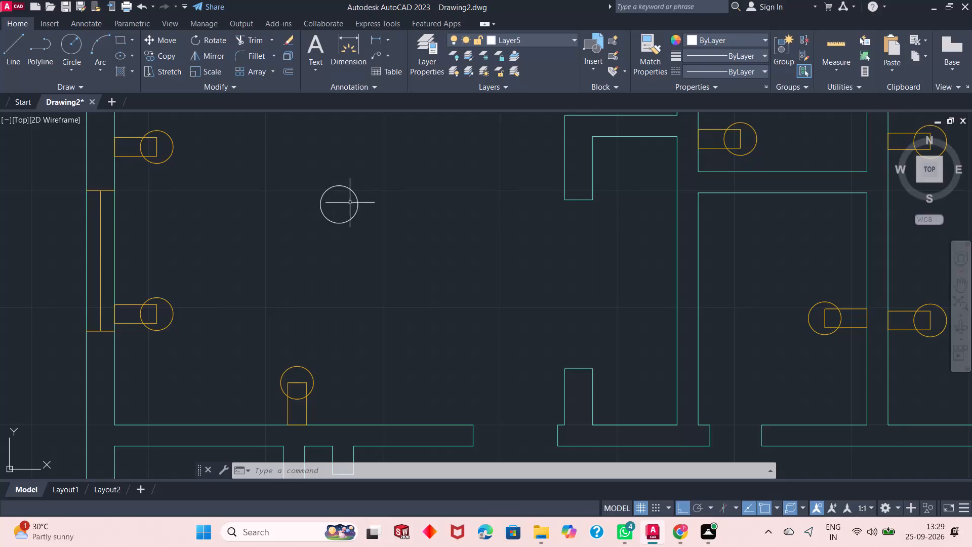
pyautogui.scroll(1, 341, 197)
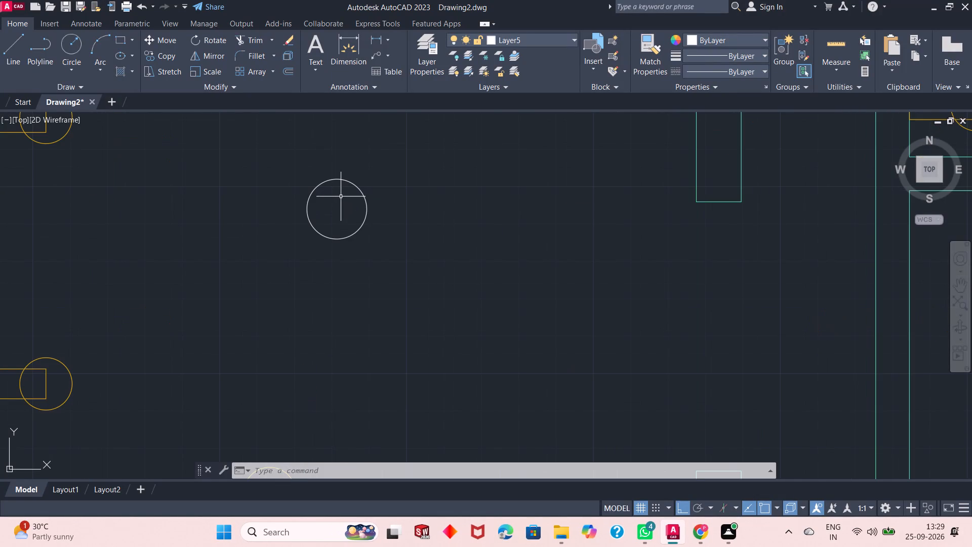
pyautogui.scroll(-2, 341, 197)
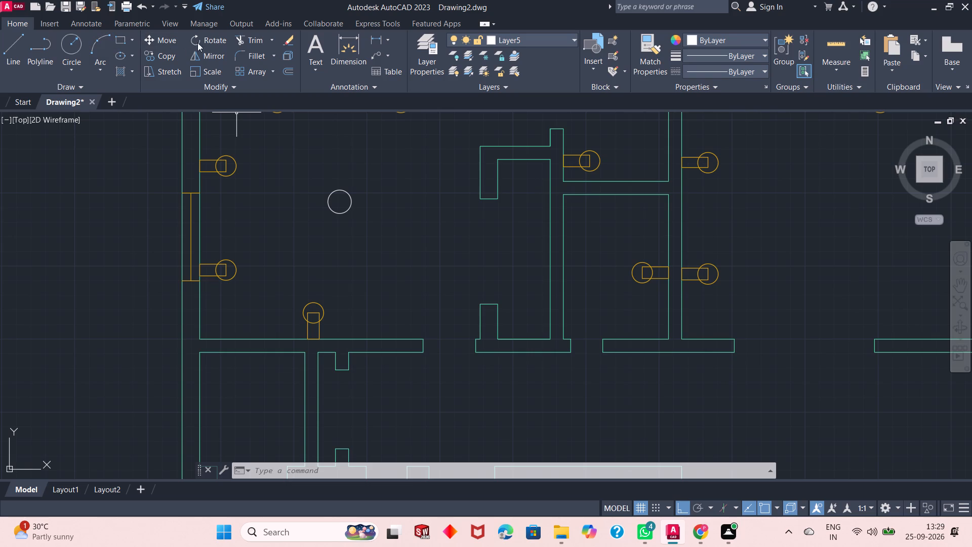
pyautogui.click(10, 50)
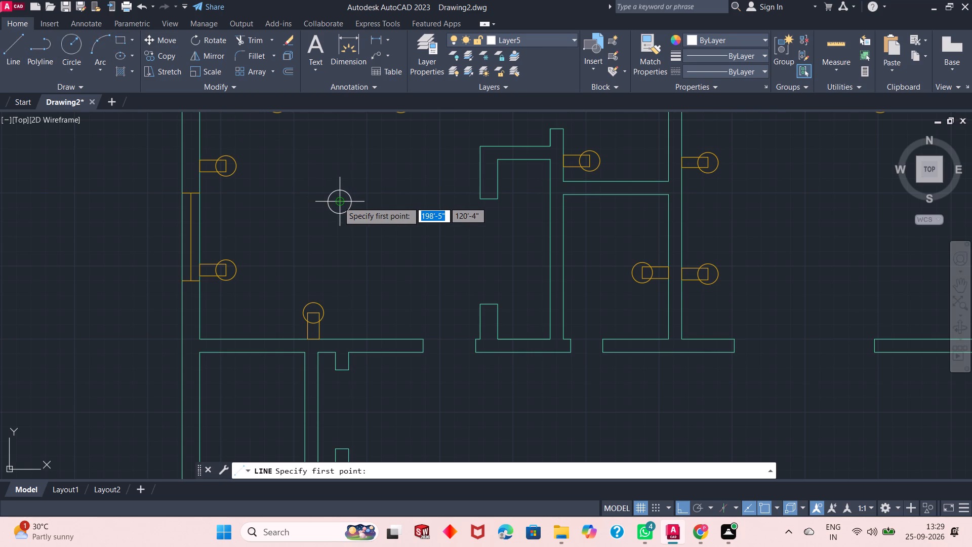
pyautogui.click(338, 202)
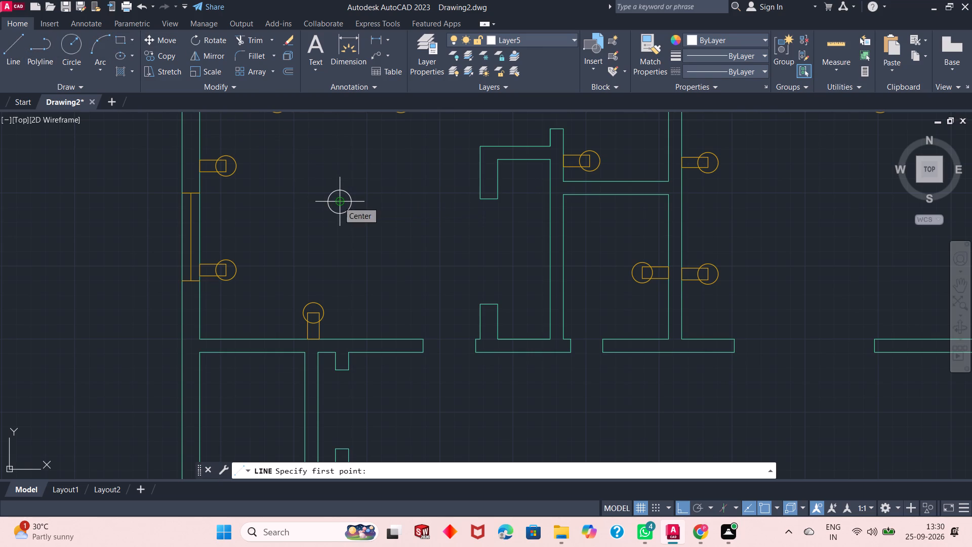
pyautogui.click(344, 167)
pyautogui.press('Escape')
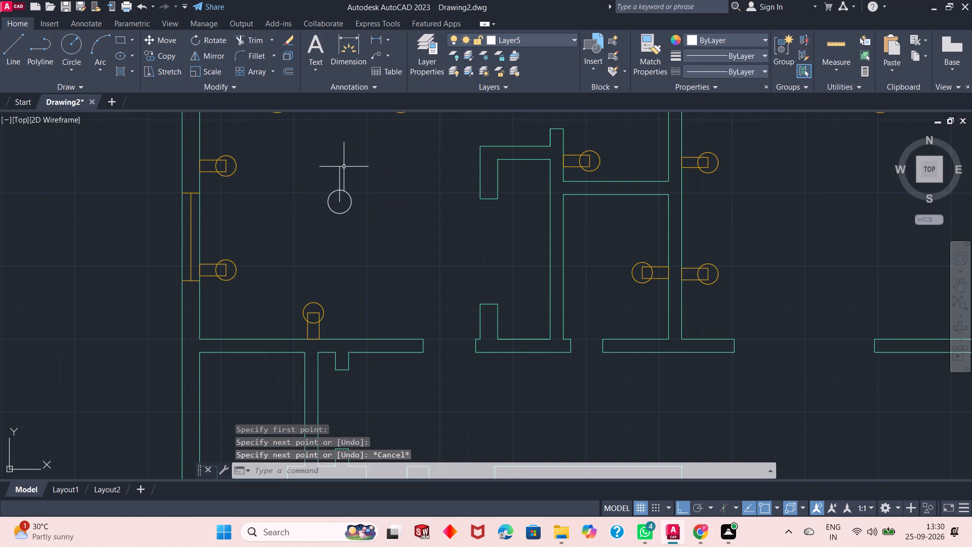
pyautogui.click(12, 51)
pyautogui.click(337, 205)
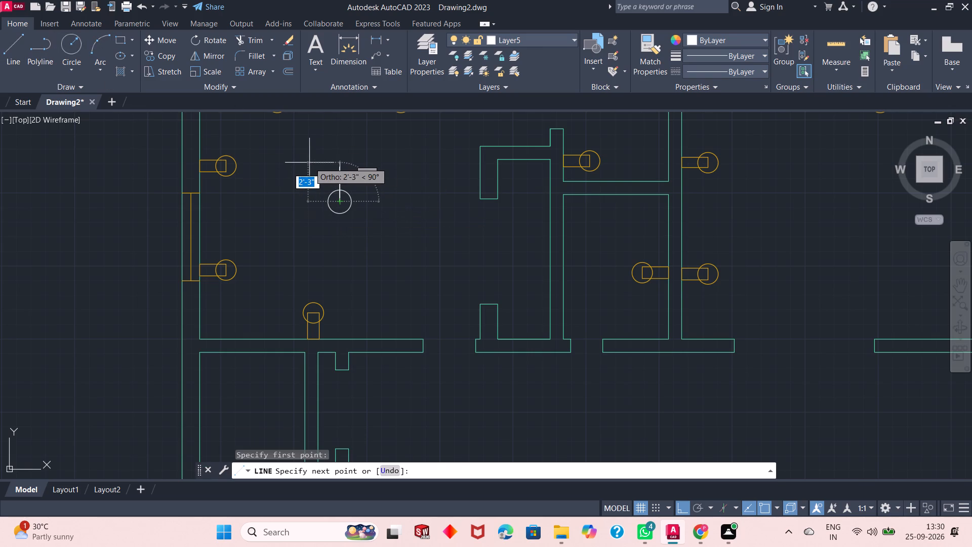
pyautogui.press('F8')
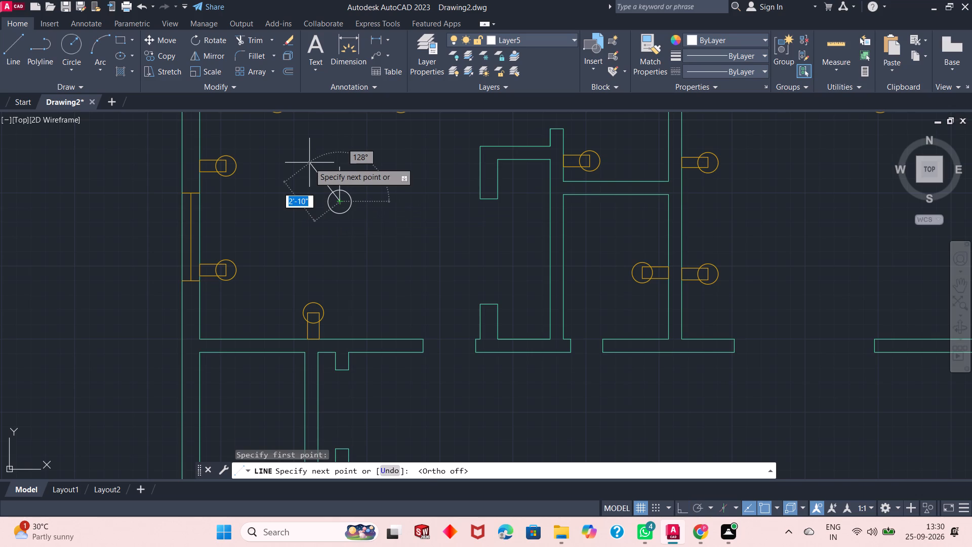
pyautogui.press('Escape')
# Undo back through the vertical line drawn from the circle's centre, leaving only the circle.
pyautogui.hotkey('ctrl', 'z')
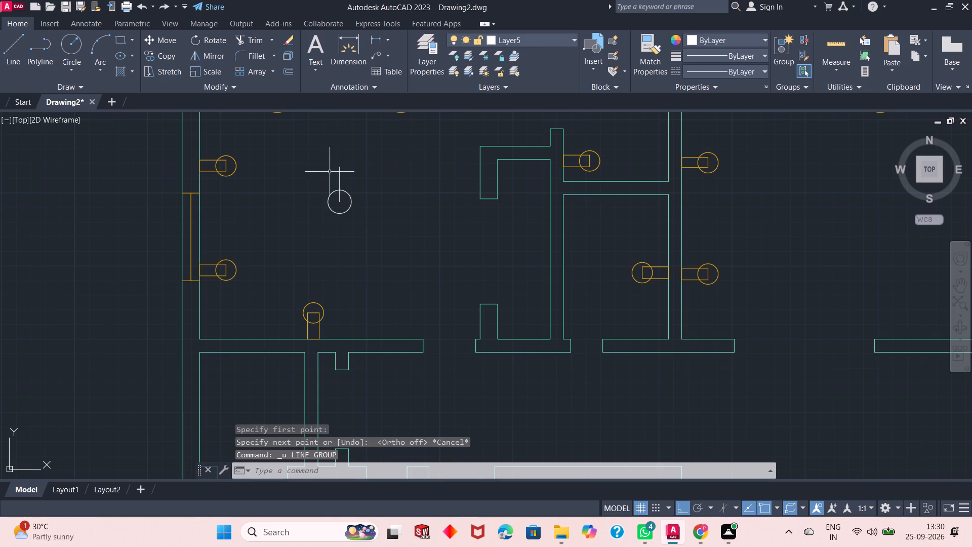
pyautogui.hotkey('ctrl', 'z')
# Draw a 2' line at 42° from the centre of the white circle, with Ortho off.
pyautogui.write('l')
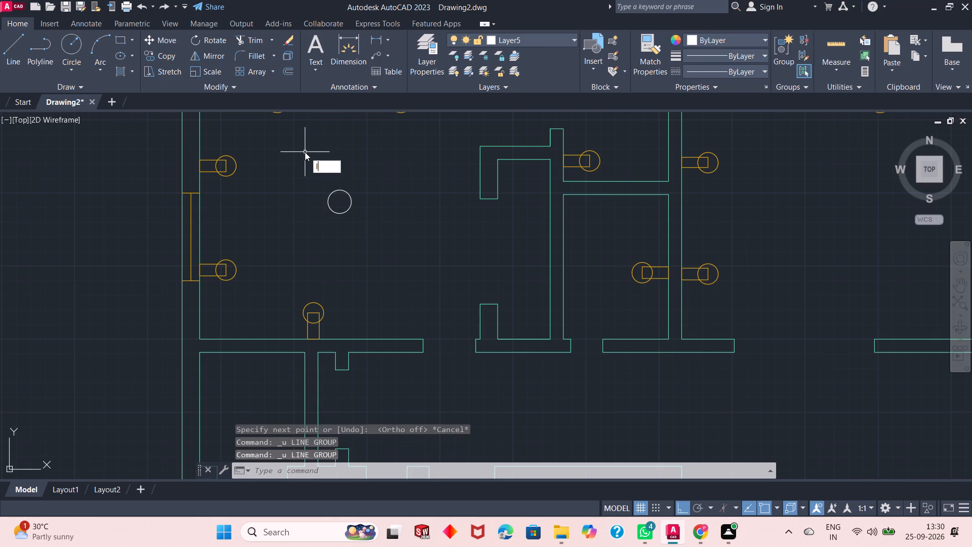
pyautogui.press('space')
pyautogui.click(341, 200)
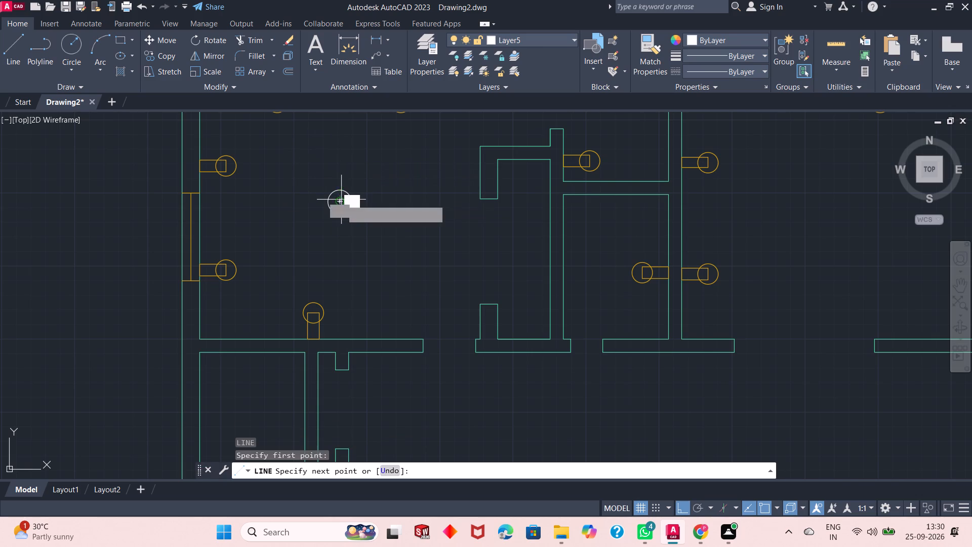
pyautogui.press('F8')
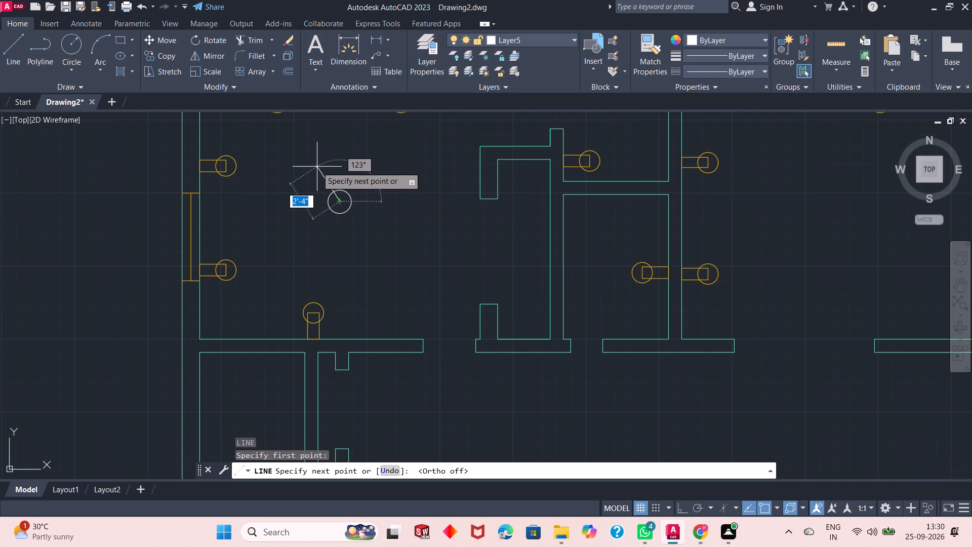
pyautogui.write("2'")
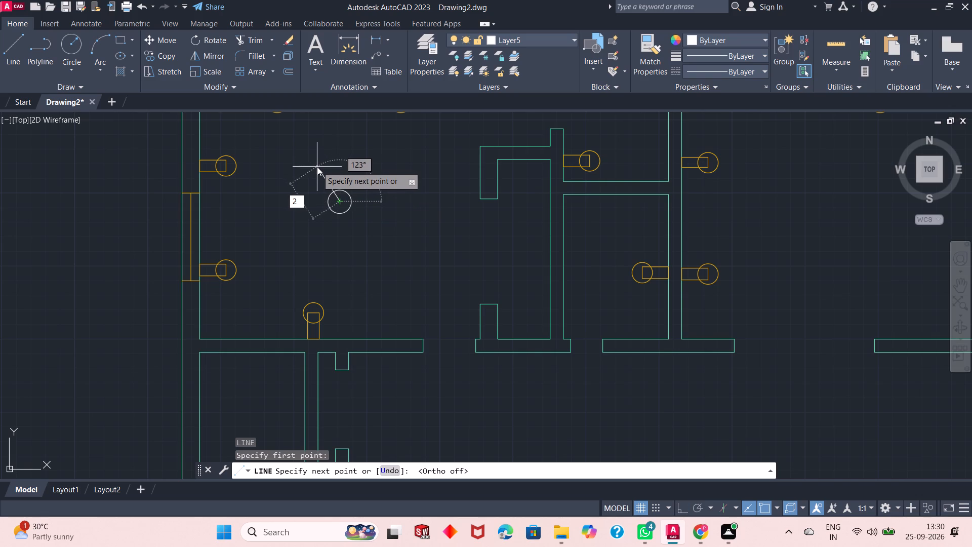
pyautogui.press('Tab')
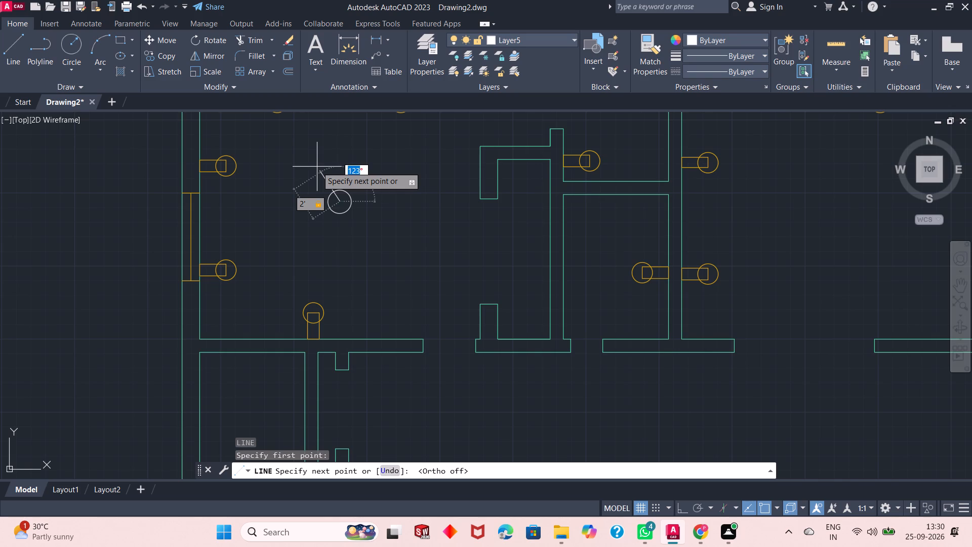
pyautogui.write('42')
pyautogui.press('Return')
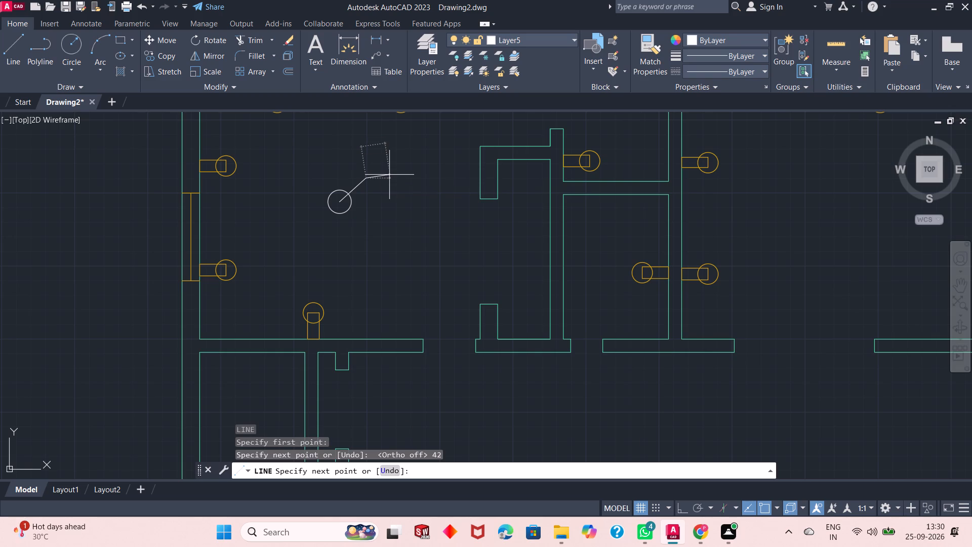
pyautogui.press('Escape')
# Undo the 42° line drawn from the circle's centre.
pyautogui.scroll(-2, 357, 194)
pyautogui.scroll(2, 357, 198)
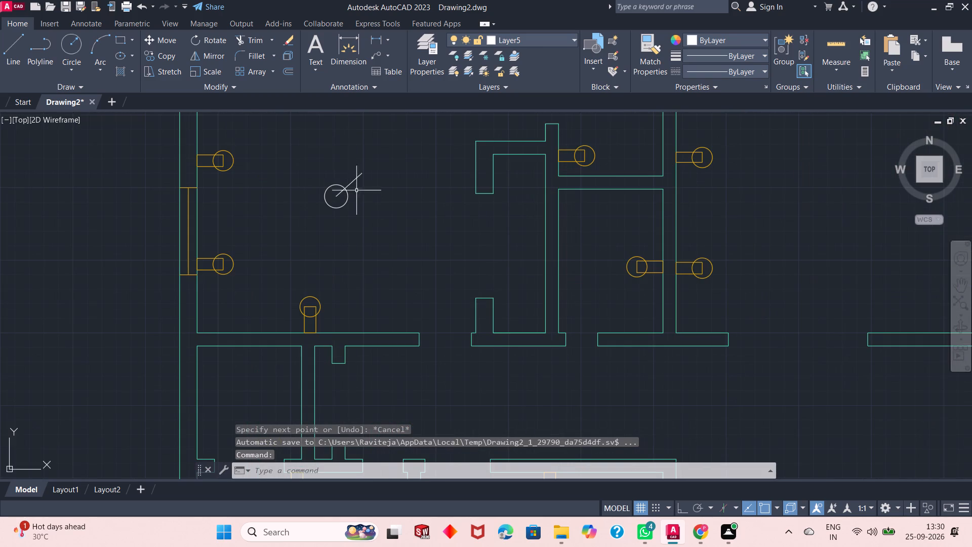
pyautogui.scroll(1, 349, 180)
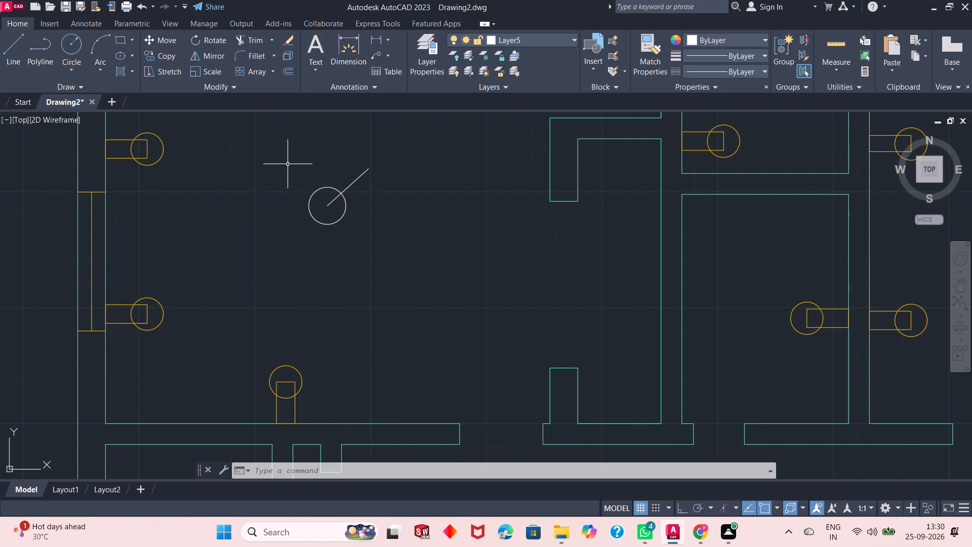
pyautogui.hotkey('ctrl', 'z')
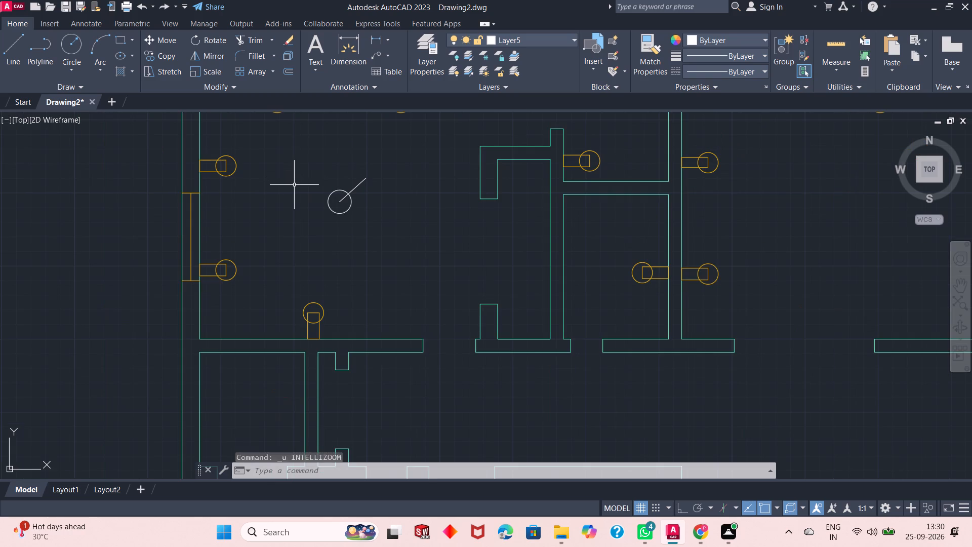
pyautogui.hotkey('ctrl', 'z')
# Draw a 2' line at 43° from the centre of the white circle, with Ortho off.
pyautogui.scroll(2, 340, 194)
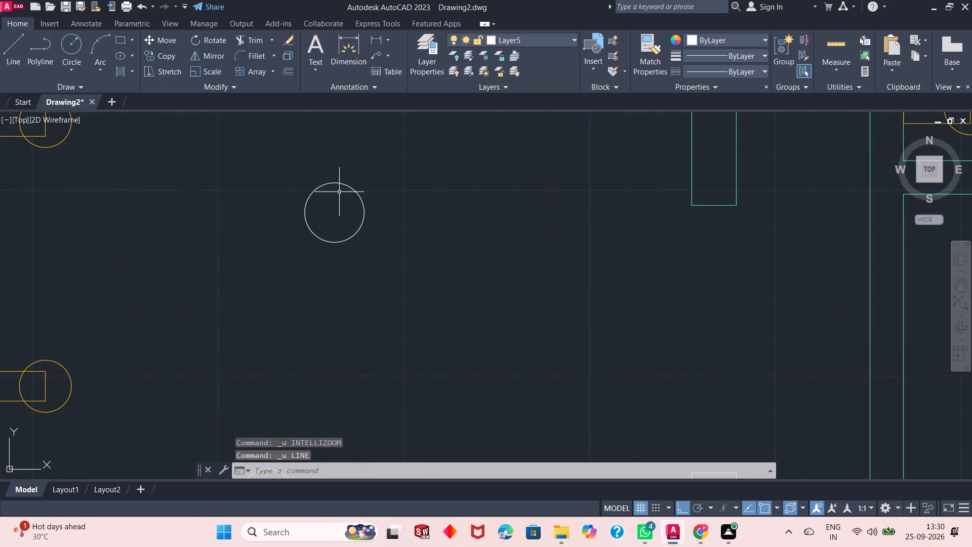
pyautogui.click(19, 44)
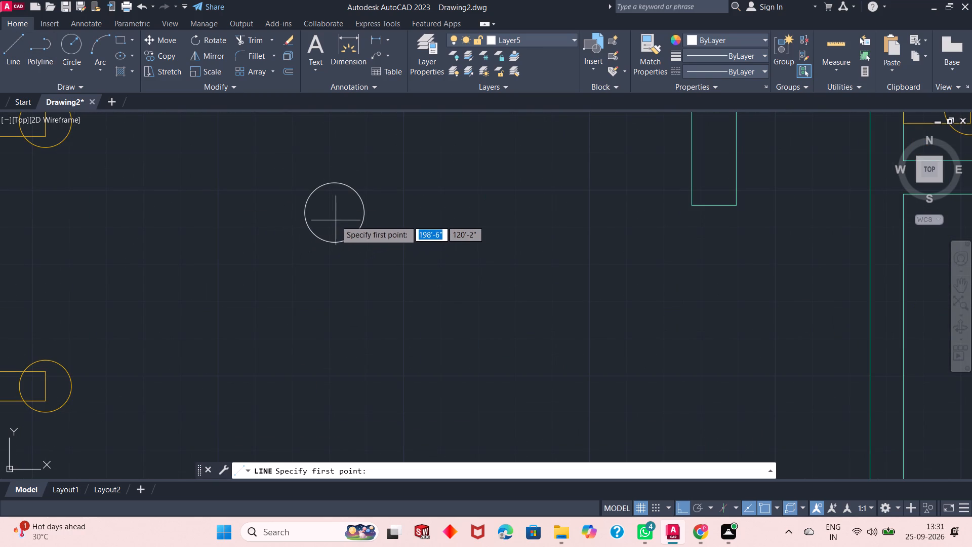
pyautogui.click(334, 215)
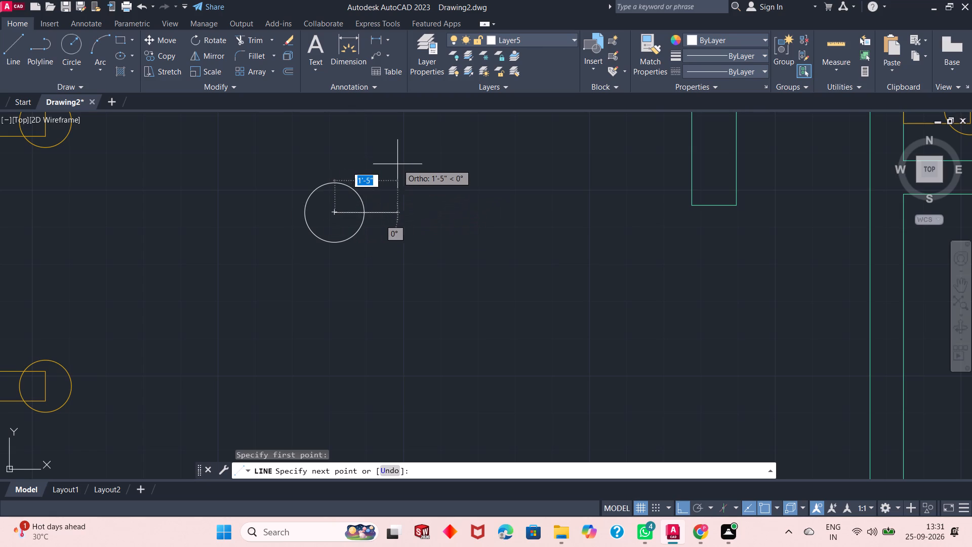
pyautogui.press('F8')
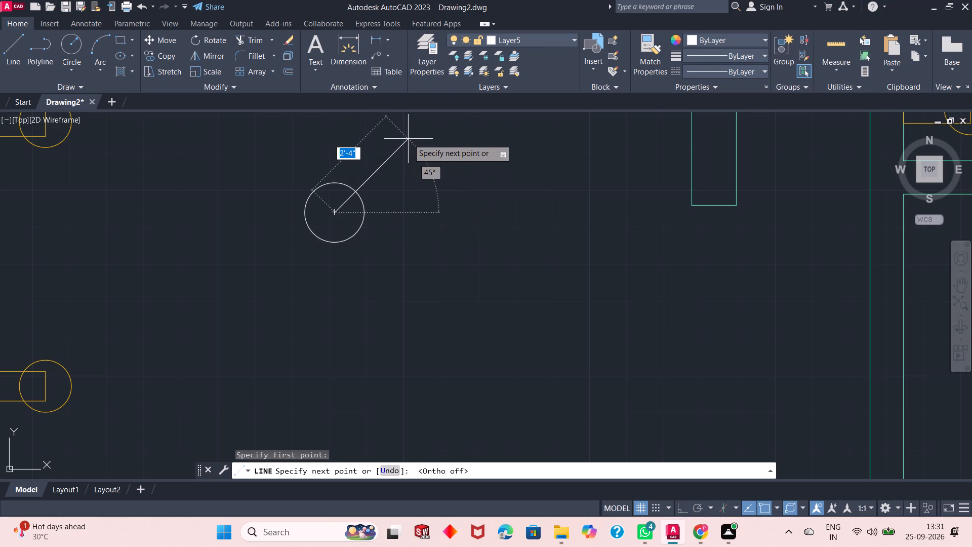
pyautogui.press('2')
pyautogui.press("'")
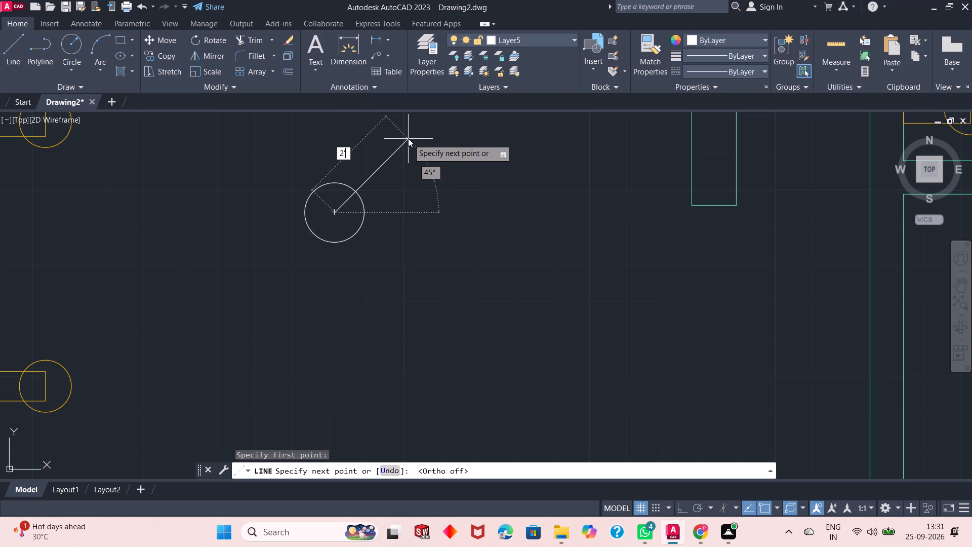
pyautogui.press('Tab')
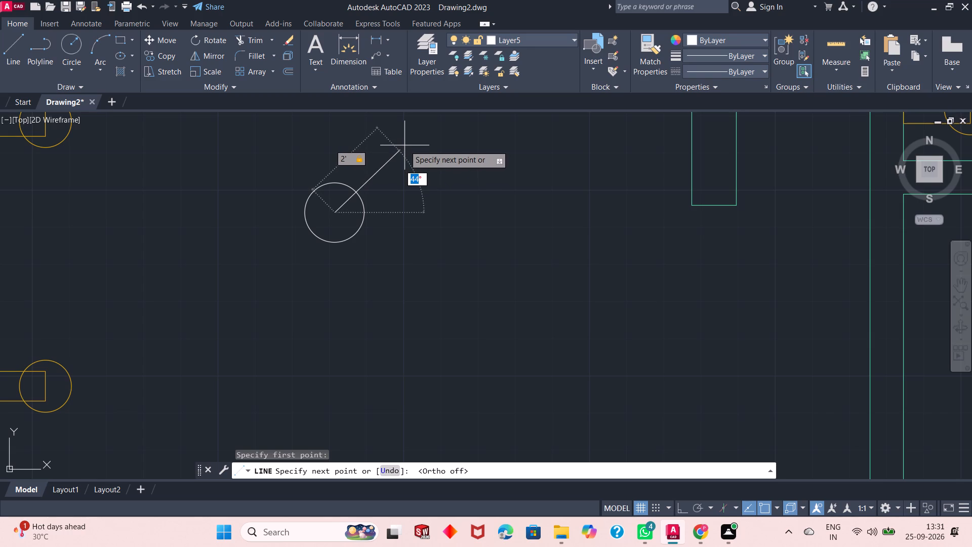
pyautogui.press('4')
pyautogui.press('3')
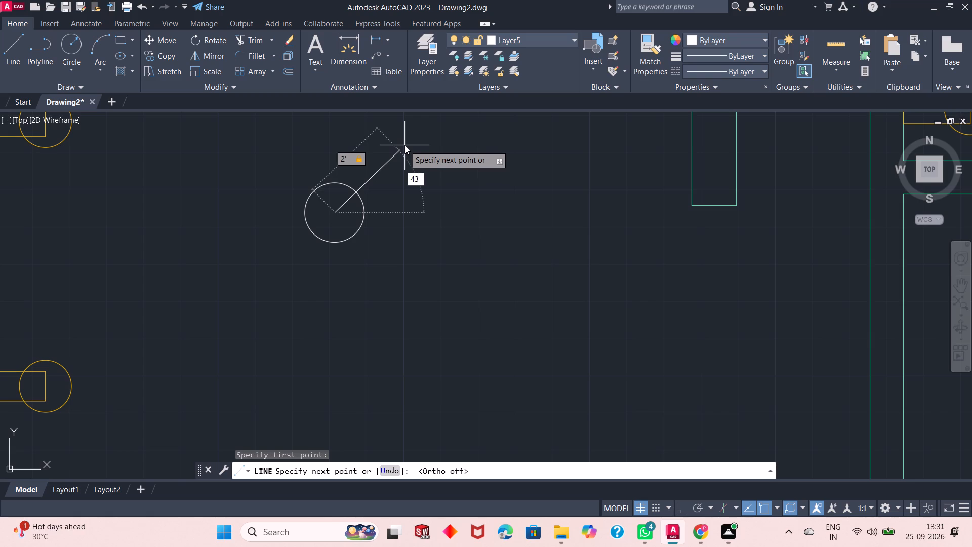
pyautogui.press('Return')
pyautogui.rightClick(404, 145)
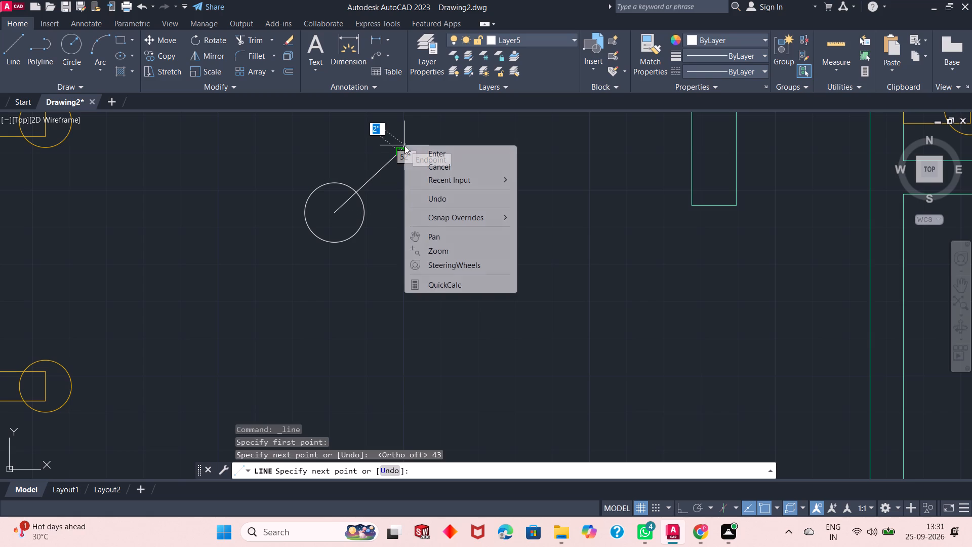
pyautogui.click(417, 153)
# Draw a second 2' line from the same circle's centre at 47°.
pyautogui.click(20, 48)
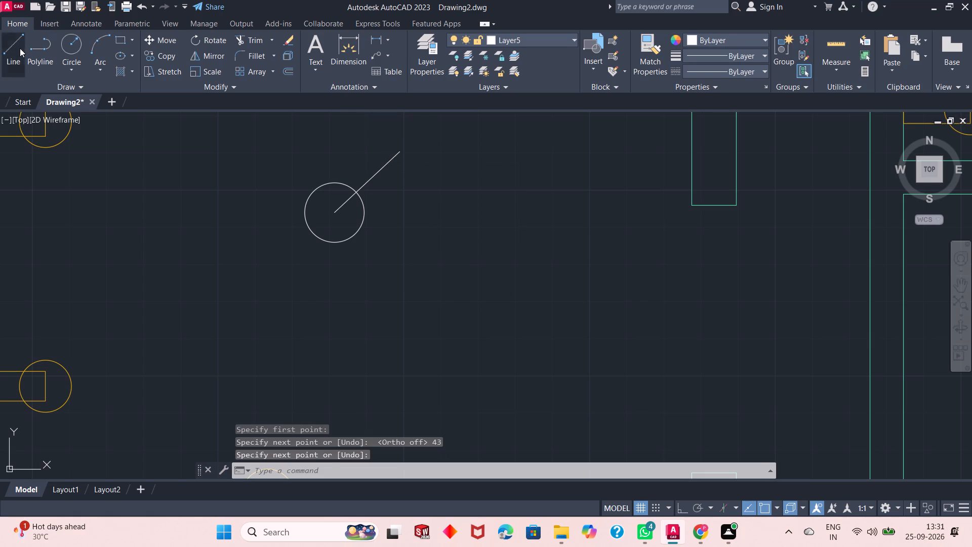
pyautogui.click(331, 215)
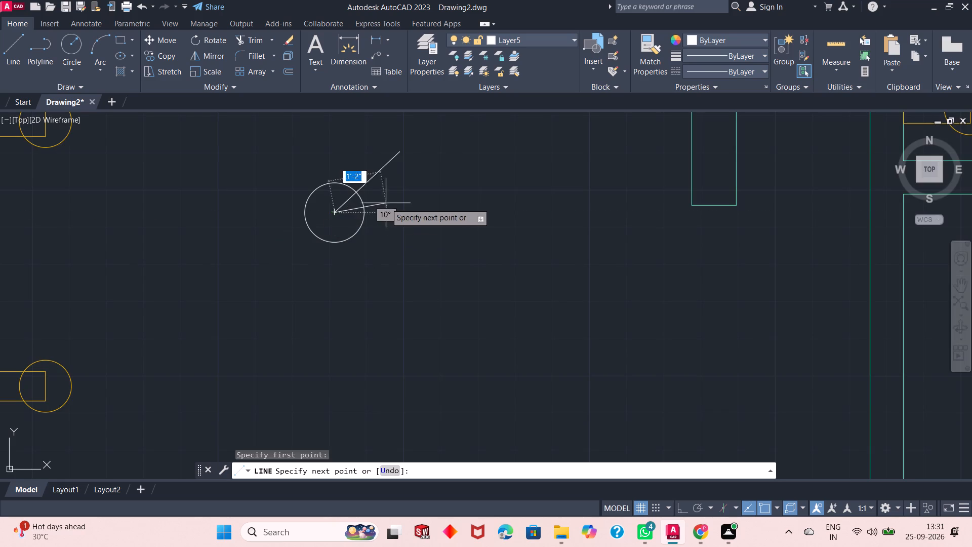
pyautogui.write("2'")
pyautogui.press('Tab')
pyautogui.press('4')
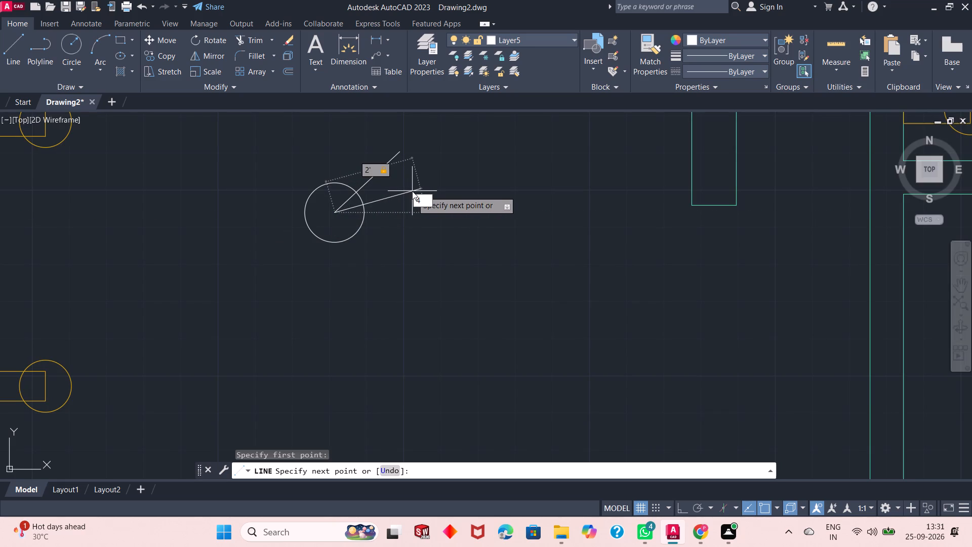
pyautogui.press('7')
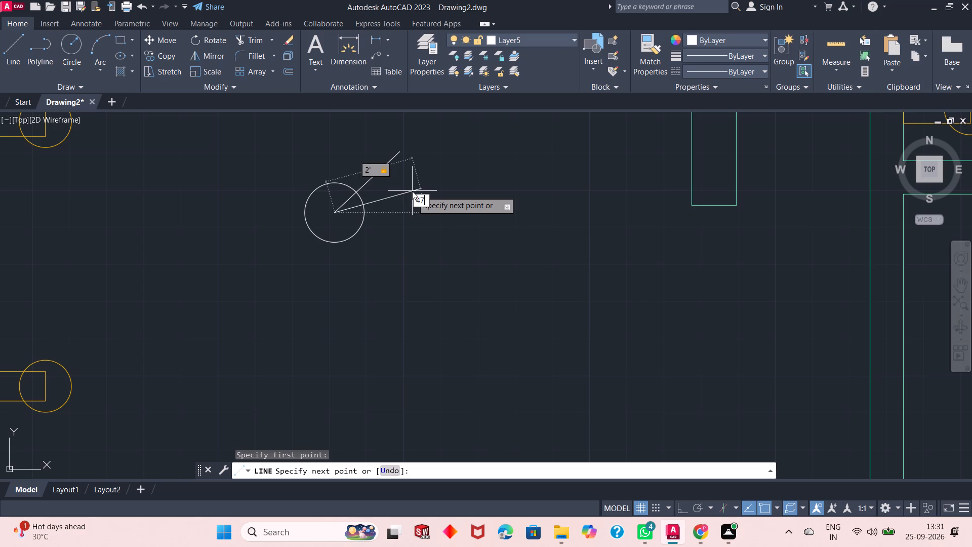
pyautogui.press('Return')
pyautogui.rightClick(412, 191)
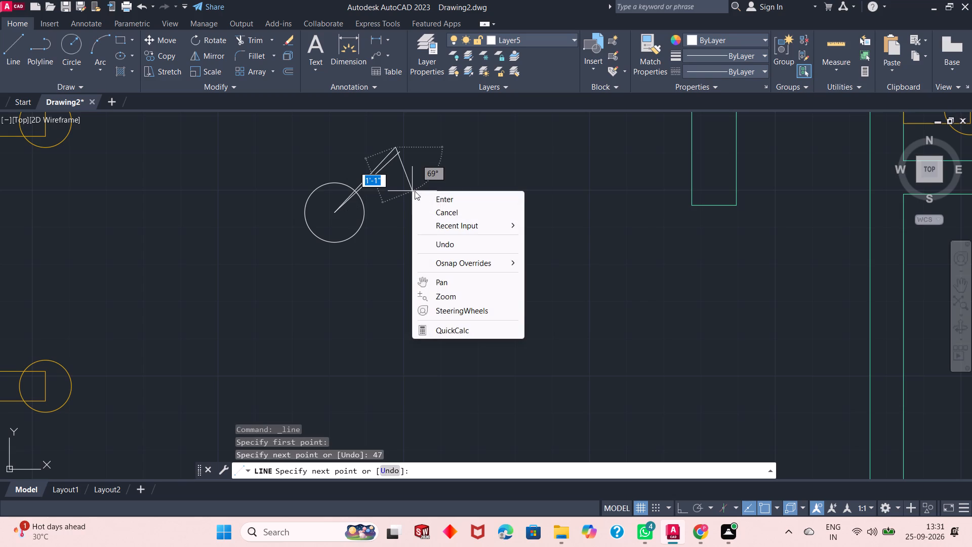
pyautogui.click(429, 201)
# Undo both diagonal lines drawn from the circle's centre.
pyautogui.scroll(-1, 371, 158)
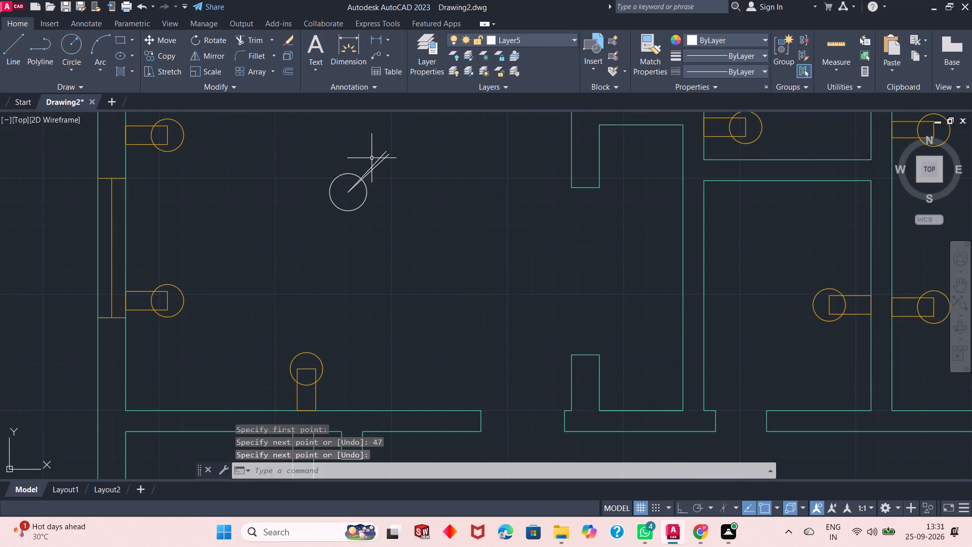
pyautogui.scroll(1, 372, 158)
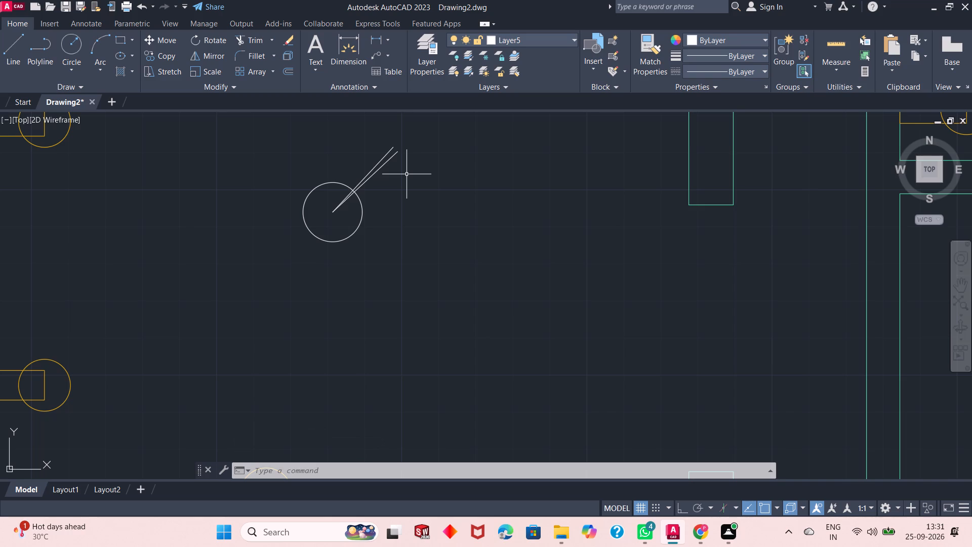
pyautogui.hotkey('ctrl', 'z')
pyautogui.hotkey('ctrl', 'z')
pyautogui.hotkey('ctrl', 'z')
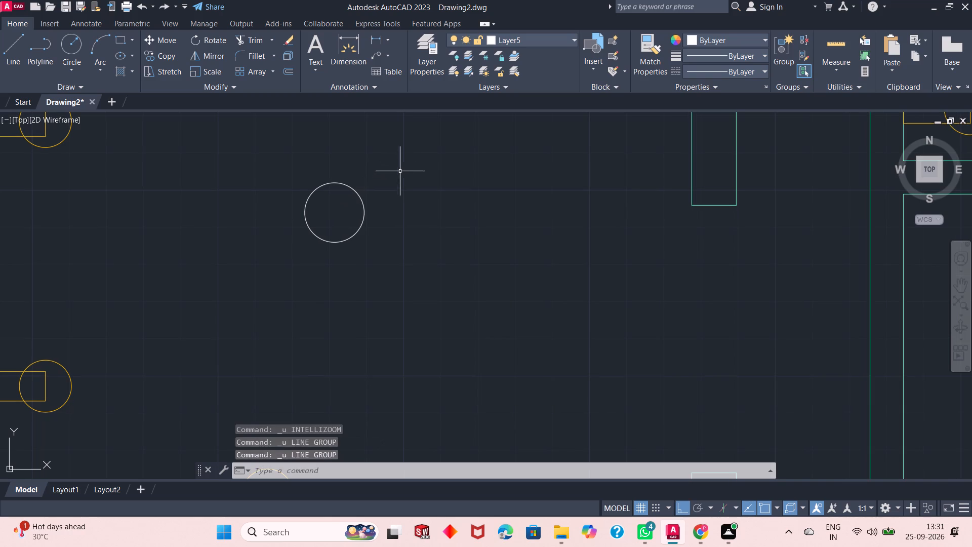
# Draw a 2'2" line at 41° from the centre of the white circle, with Ortho off.
pyautogui.click(13, 49)
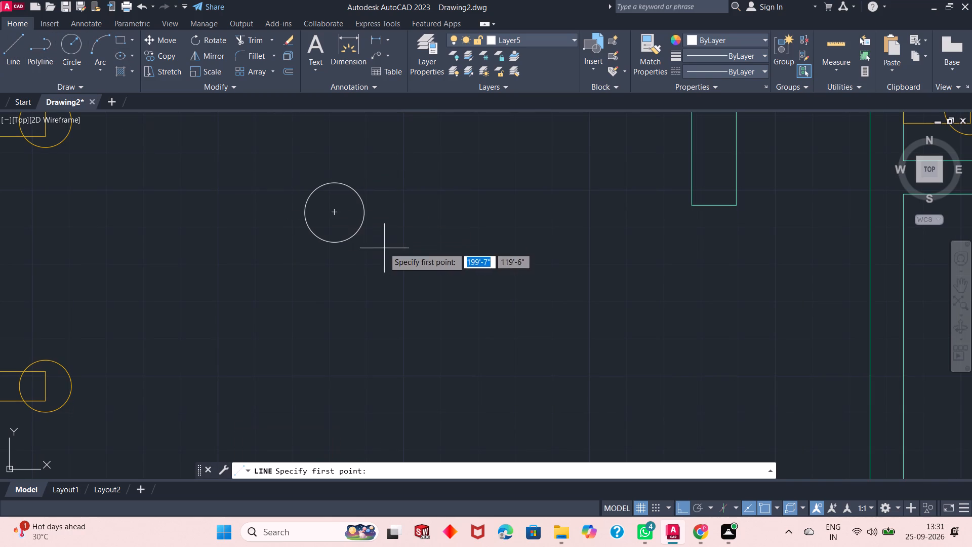
pyautogui.click(337, 214)
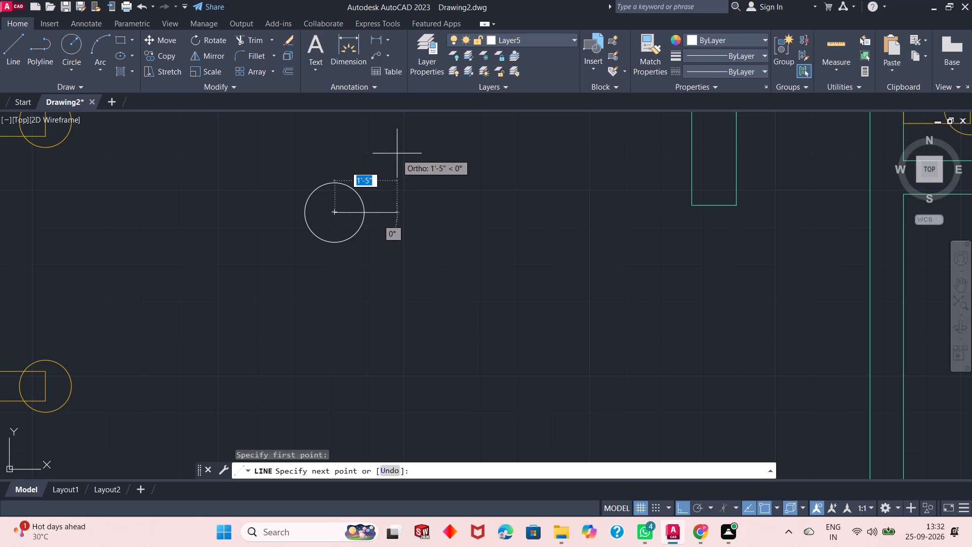
pyautogui.press('F8')
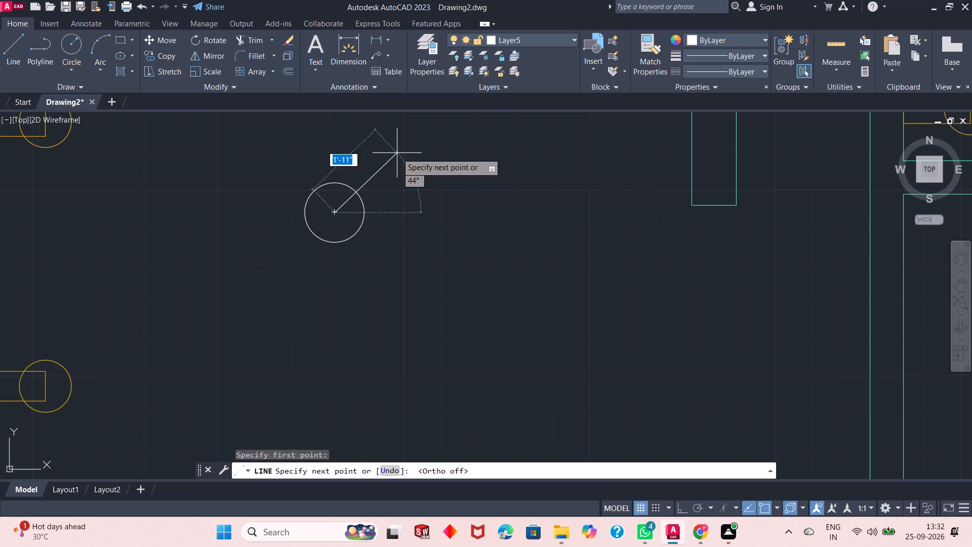
pyautogui.press('2')
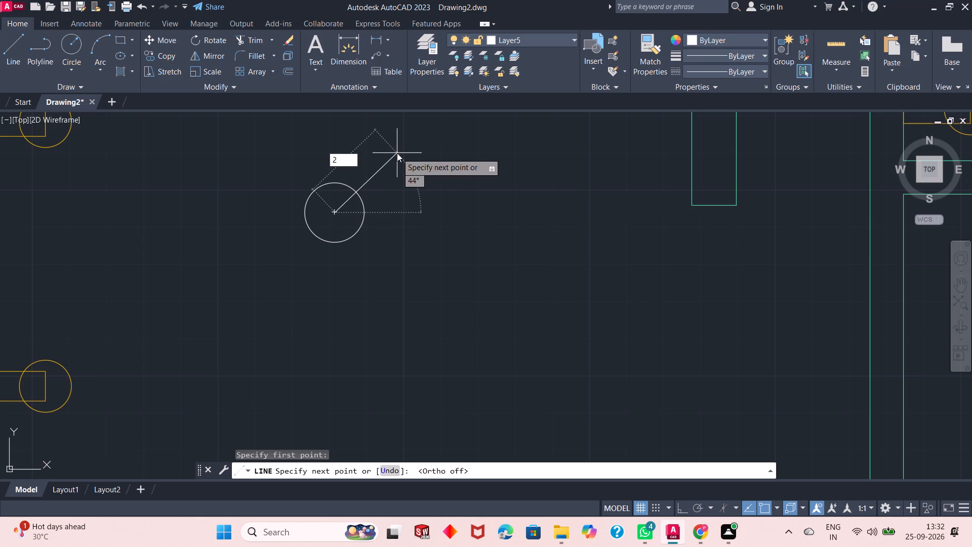
pyautogui.press("'")
pyautogui.write('2"')
pyautogui.press('Tab')
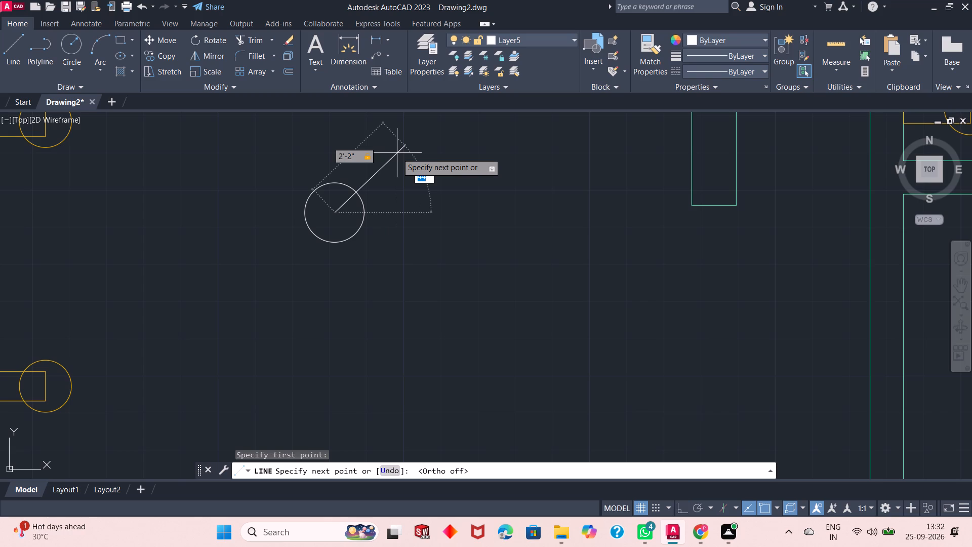
pyautogui.press('4')
pyautogui.press('1')
pyautogui.press('Return')
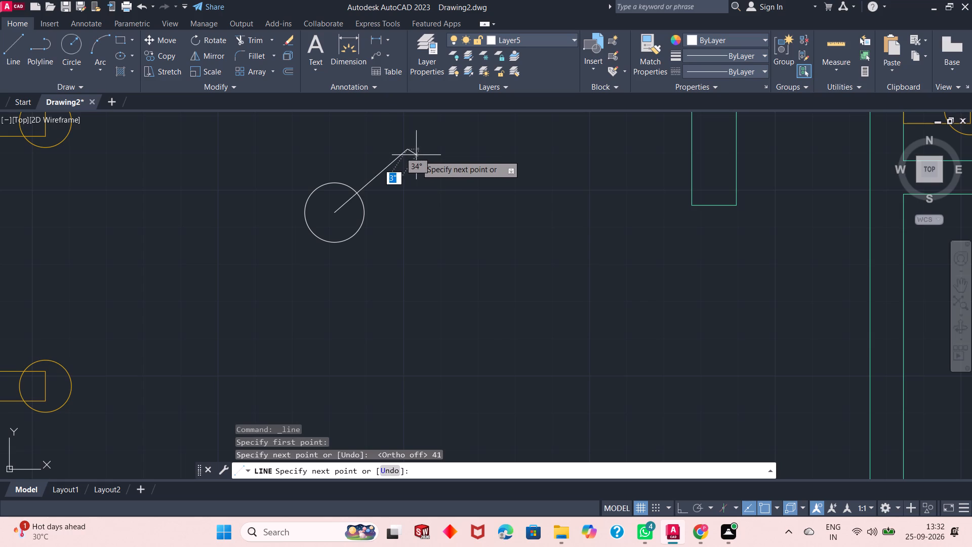
pyautogui.press('Escape')
# Draw a second 2'2" line from the same circle's centre at 49°.
pyautogui.click(6, 51)
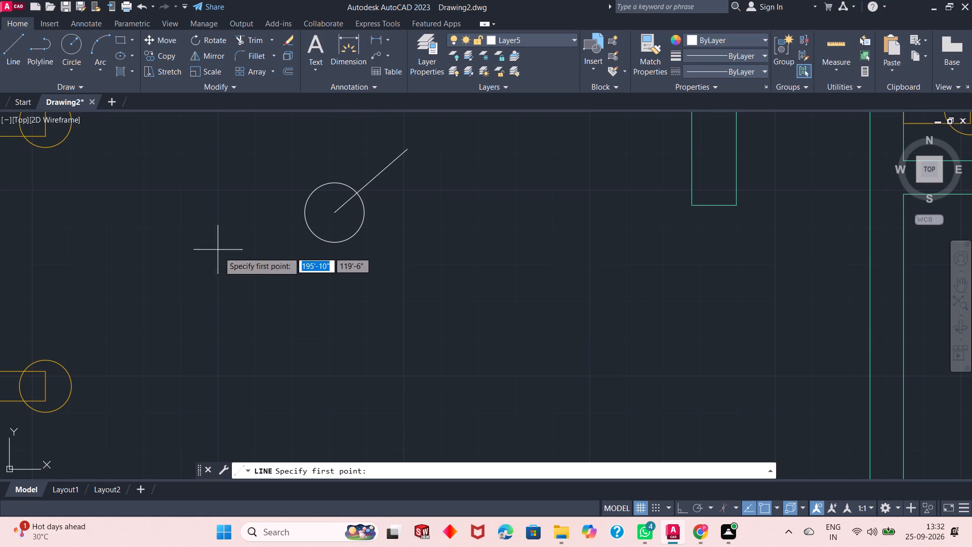
pyautogui.click(334, 215)
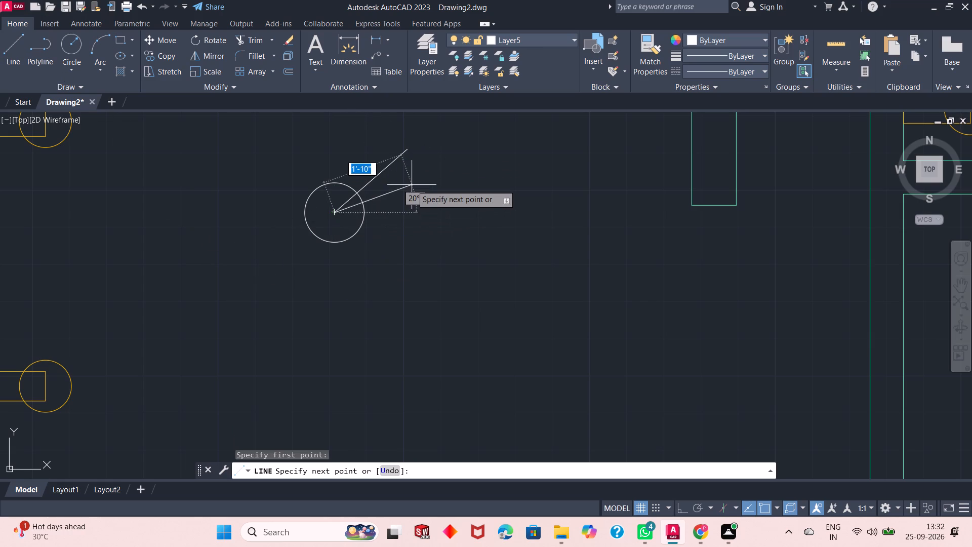
pyautogui.write('2\'2"')
pyautogui.press('Tab')
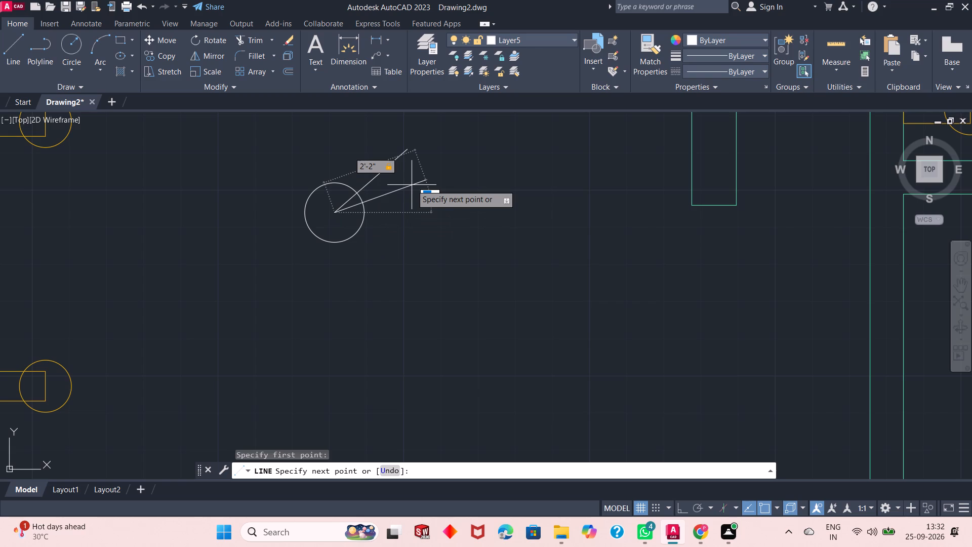
pyautogui.write('49')
pyautogui.press('Return')
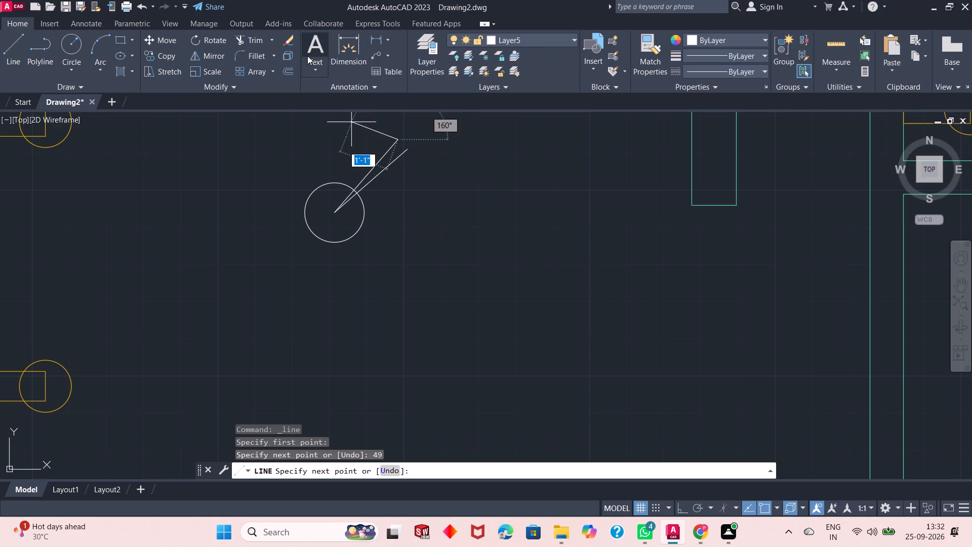
pyautogui.press('Escape')
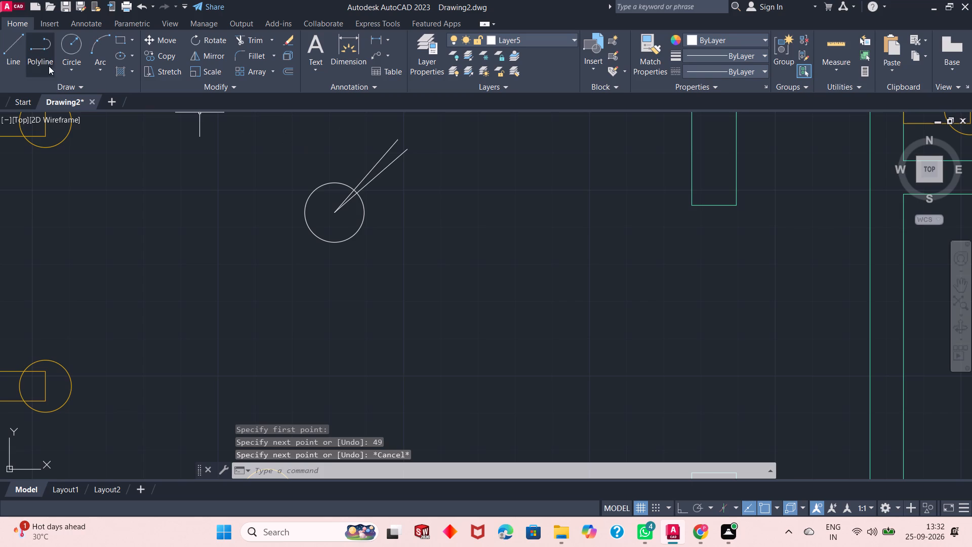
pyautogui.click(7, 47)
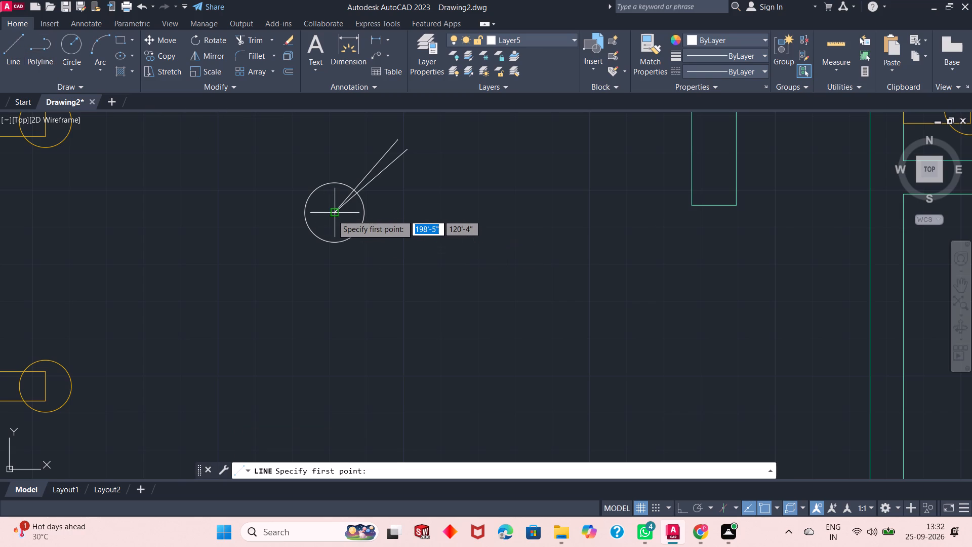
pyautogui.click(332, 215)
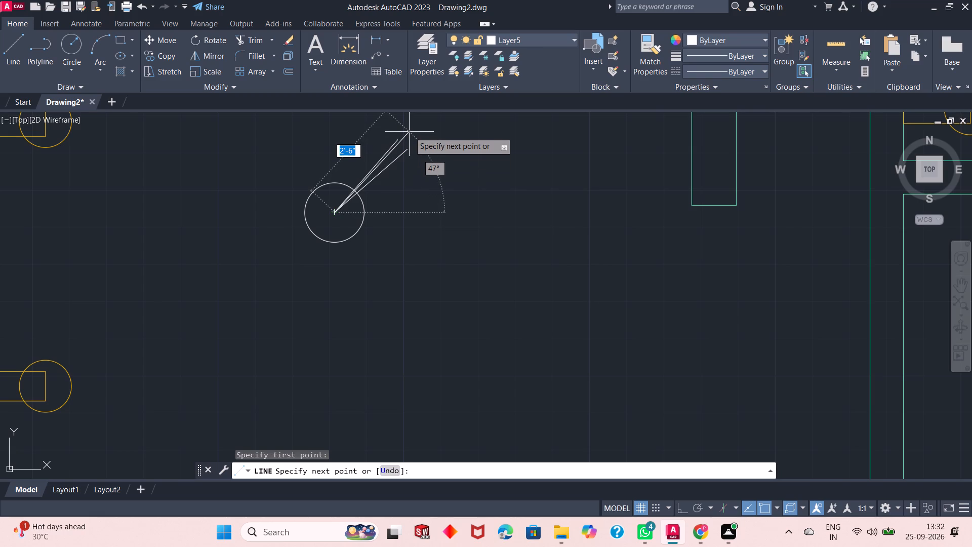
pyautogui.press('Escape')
# Join the outer ends of the two angled lines with an outward-bulging arc, using the Start, End, Direction method.
pyautogui.scroll(1, 342, 200)
pyautogui.scroll(-2, 341, 200)
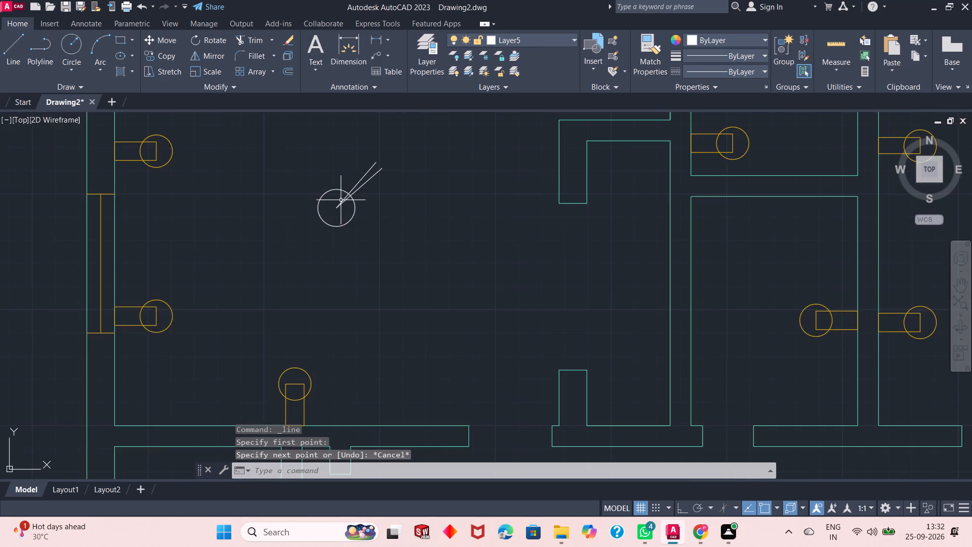
pyautogui.scroll(-1, 342, 200)
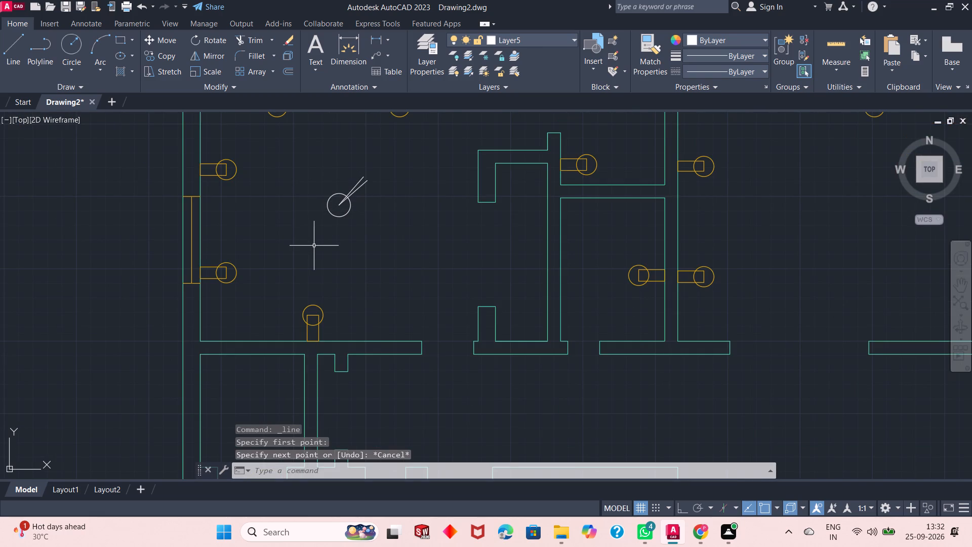
pyautogui.scroll(-2, 348, 190)
pyautogui.scroll(3, 350, 190)
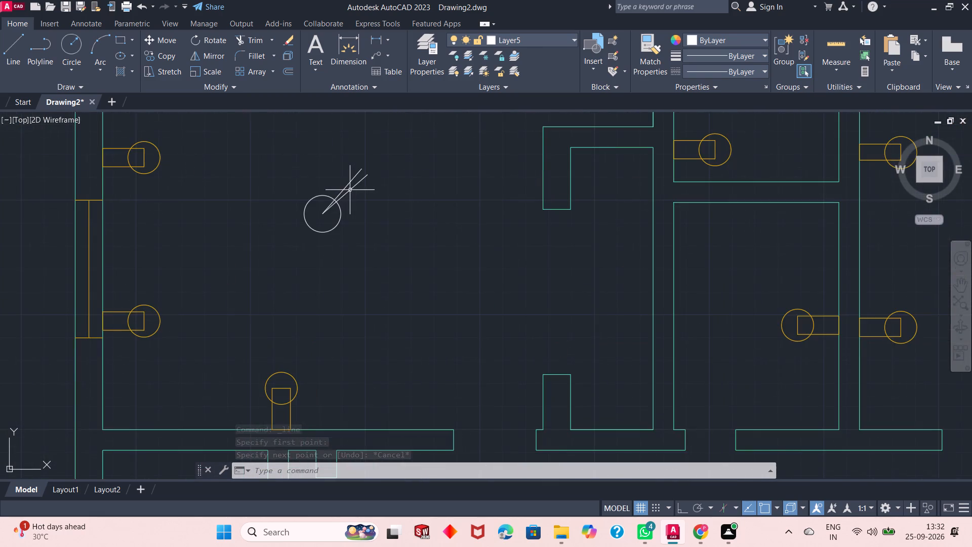
pyautogui.scroll(1, 349, 189)
pyautogui.scroll(1, 370, 149)
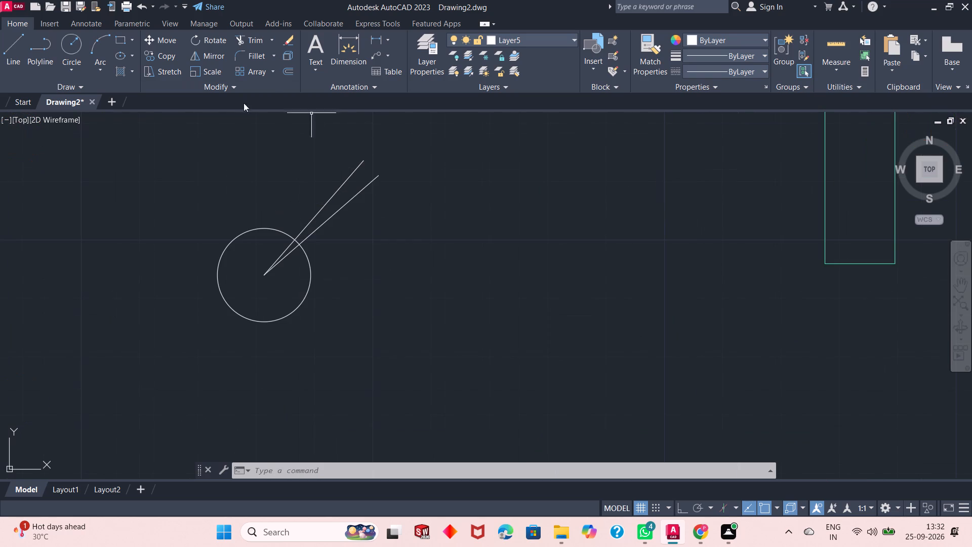
pyautogui.click(106, 48)
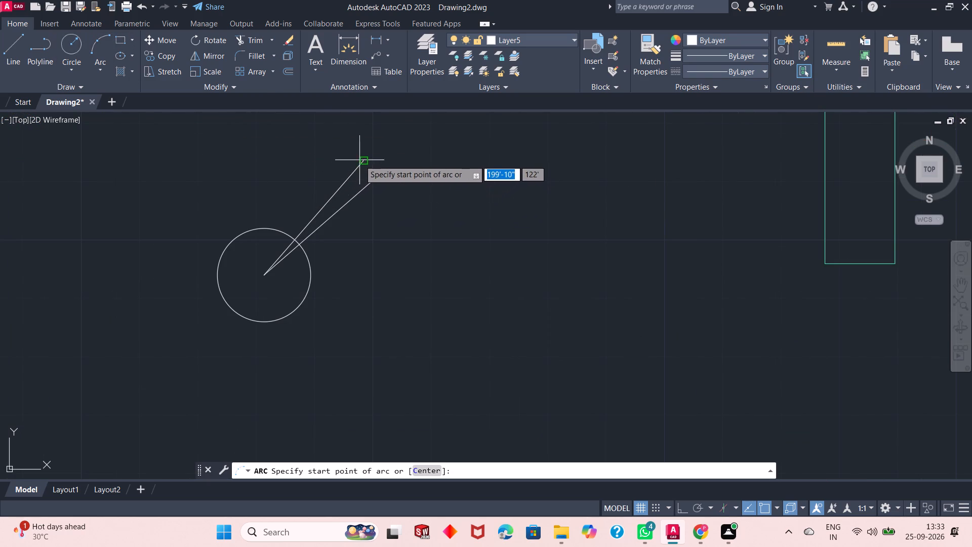
pyautogui.click(104, 70)
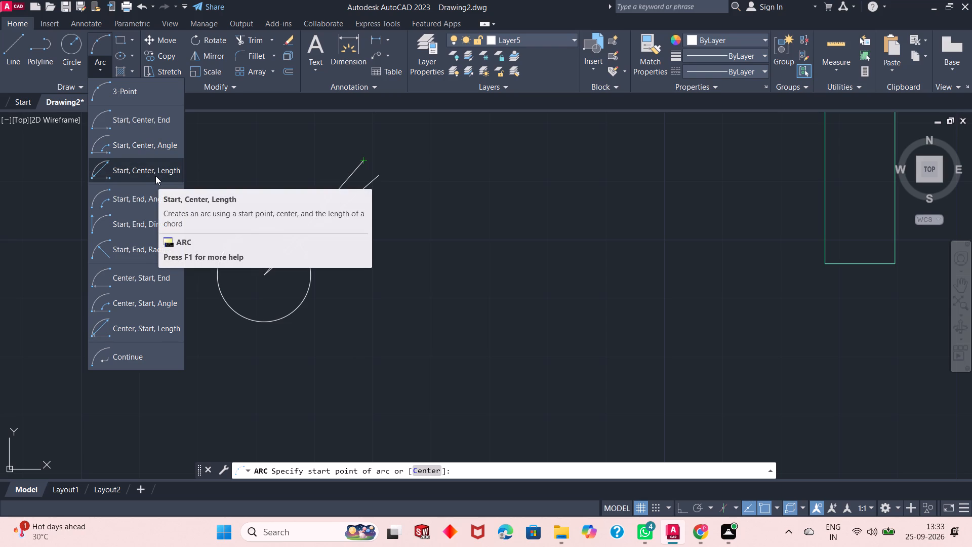
pyautogui.click(151, 224)
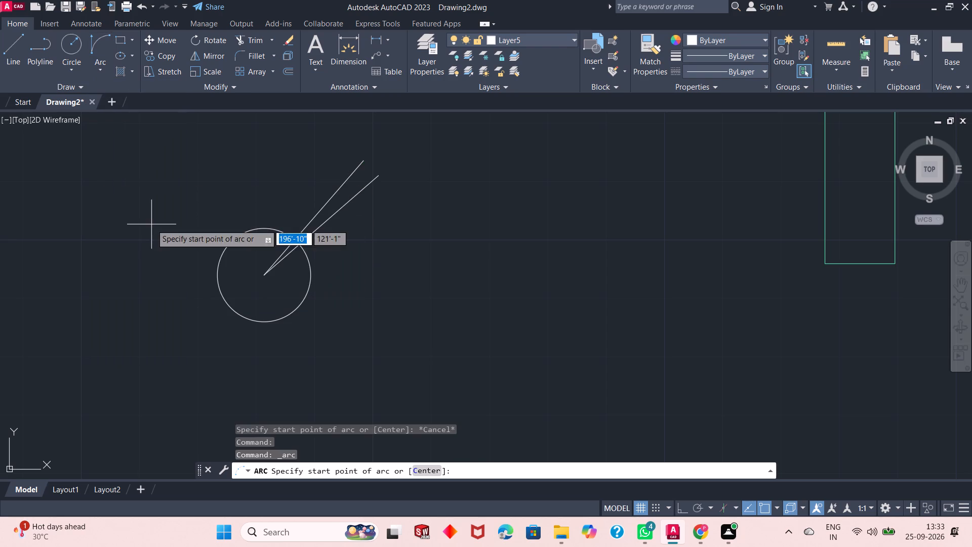
pyautogui.click(364, 163)
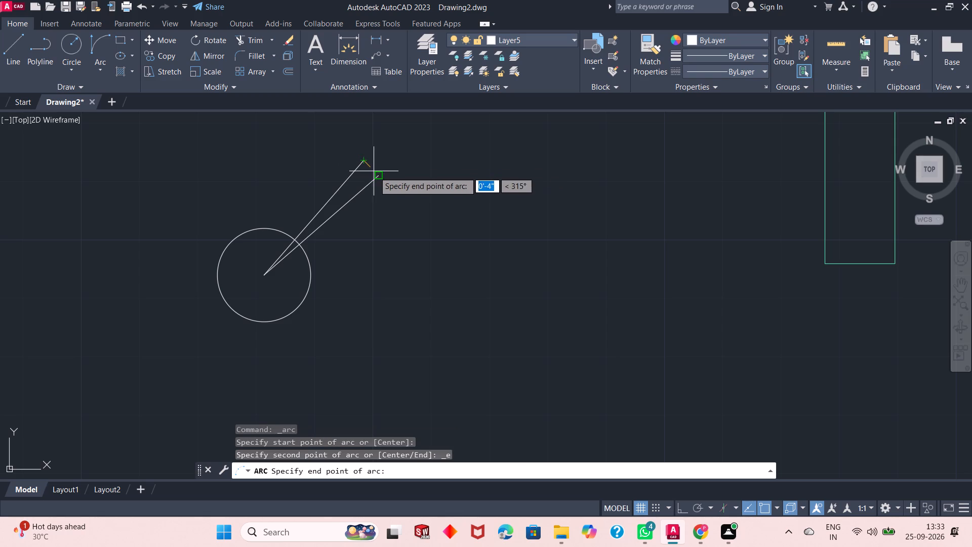
pyautogui.click(376, 173)
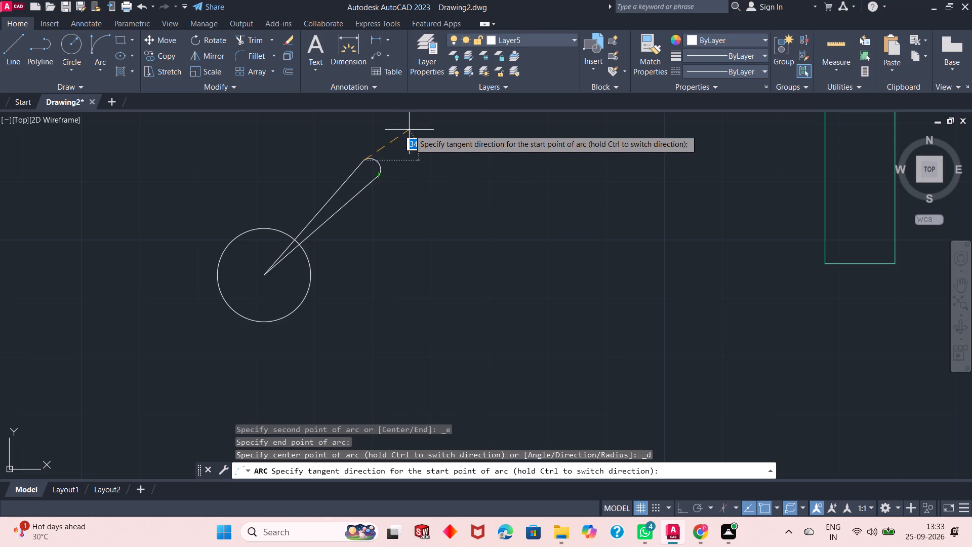
pyautogui.click(379, 139)
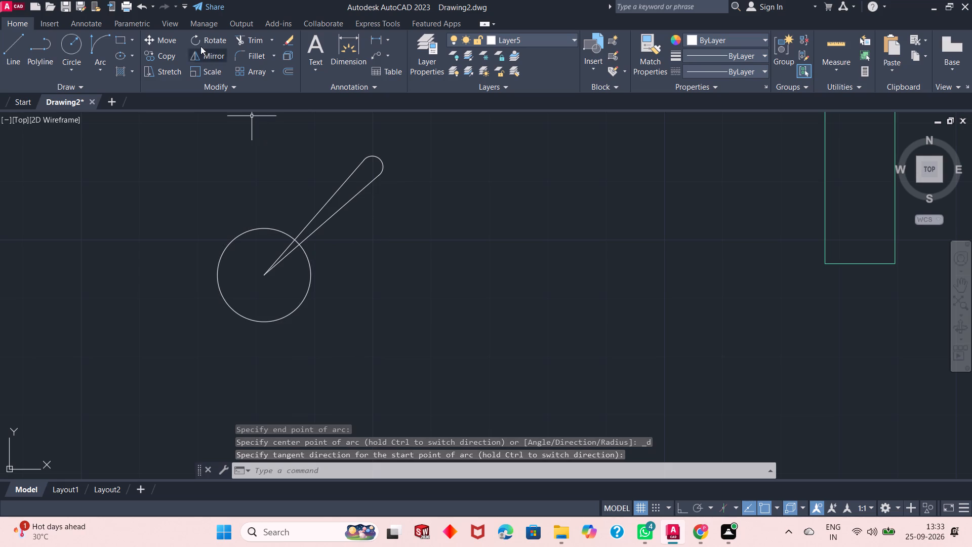
# Trim away the portions of both angled lines that lie inside the white circle.
pyautogui.click(242, 37)
pyautogui.click(286, 253)
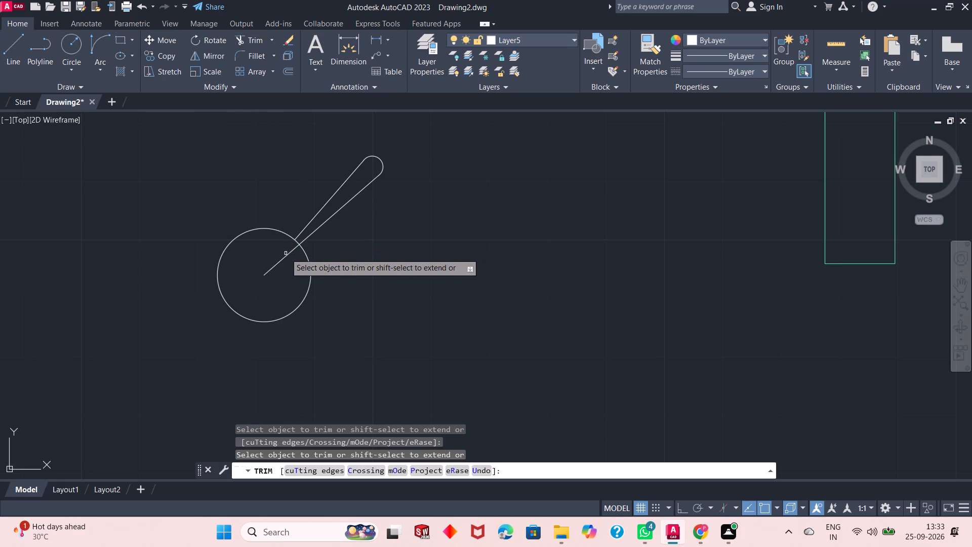
pyautogui.click(286, 256)
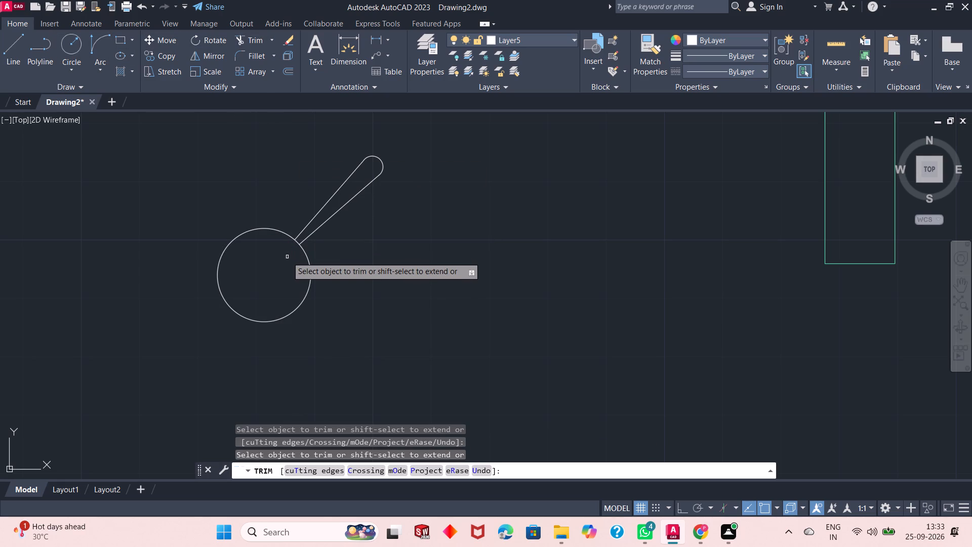
pyautogui.scroll(2, 290, 256)
pyautogui.scroll(-4, 290, 256)
pyautogui.rightClick(334, 253)
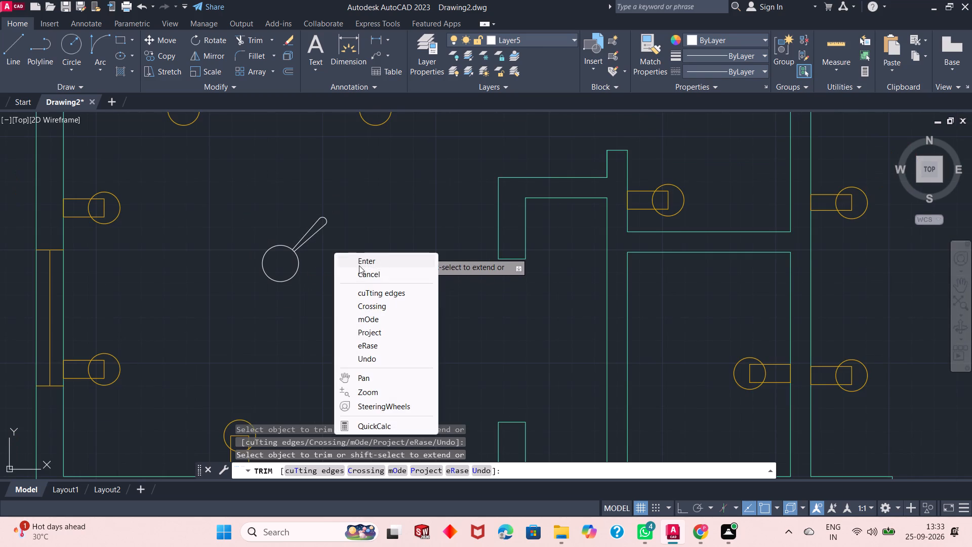
pyautogui.click(364, 255)
# Polar-array the blade's two angled lines and end arc around the white circle's centre, with 4 items.
pyautogui.click(310, 227)
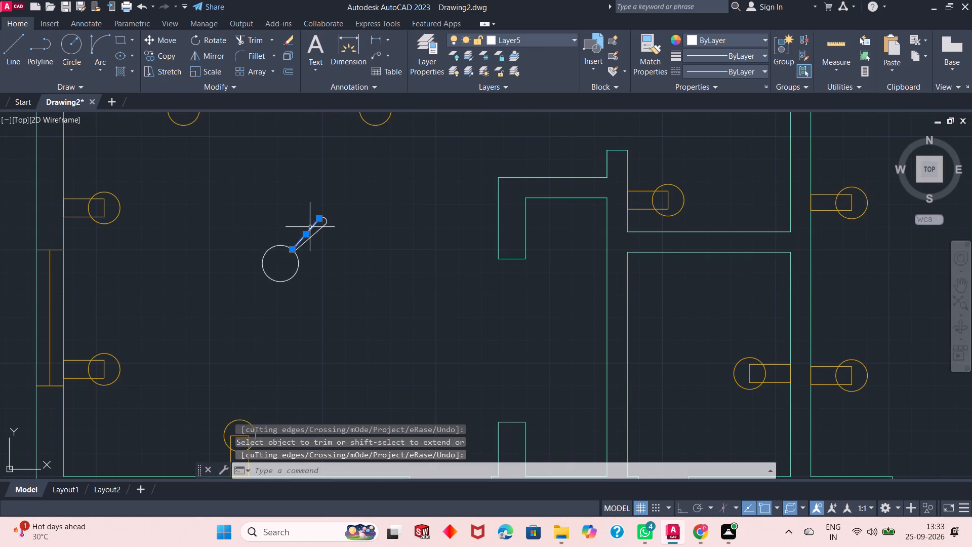
pyautogui.click(315, 235)
pyautogui.scroll(-2, 327, 217)
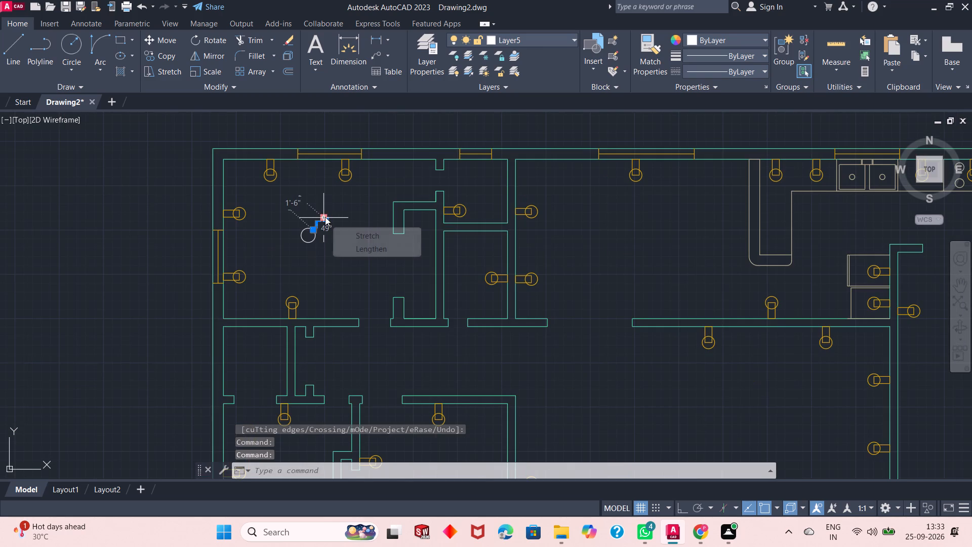
pyautogui.scroll(6, 325, 217)
pyautogui.scroll(2, 253, 235)
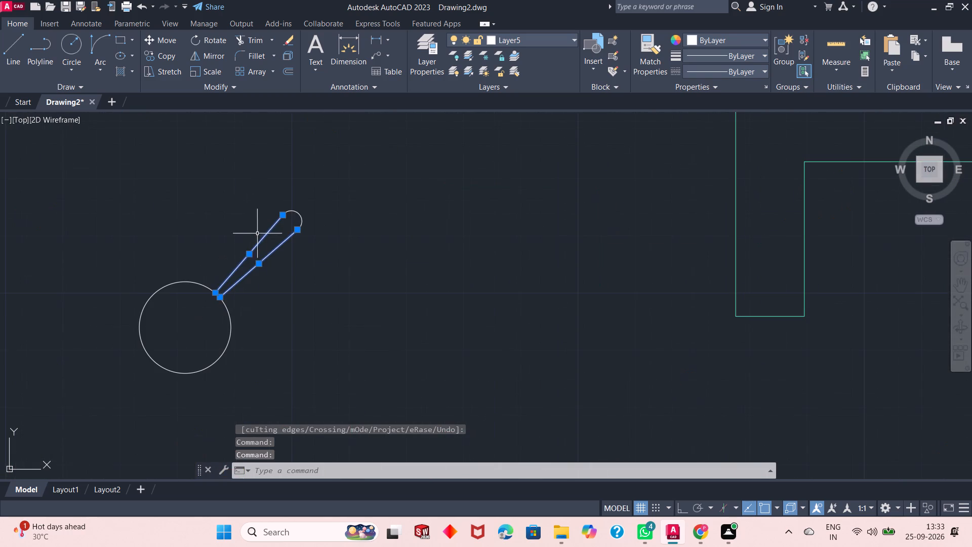
pyautogui.click(299, 214)
pyautogui.scroll(-2, 303, 271)
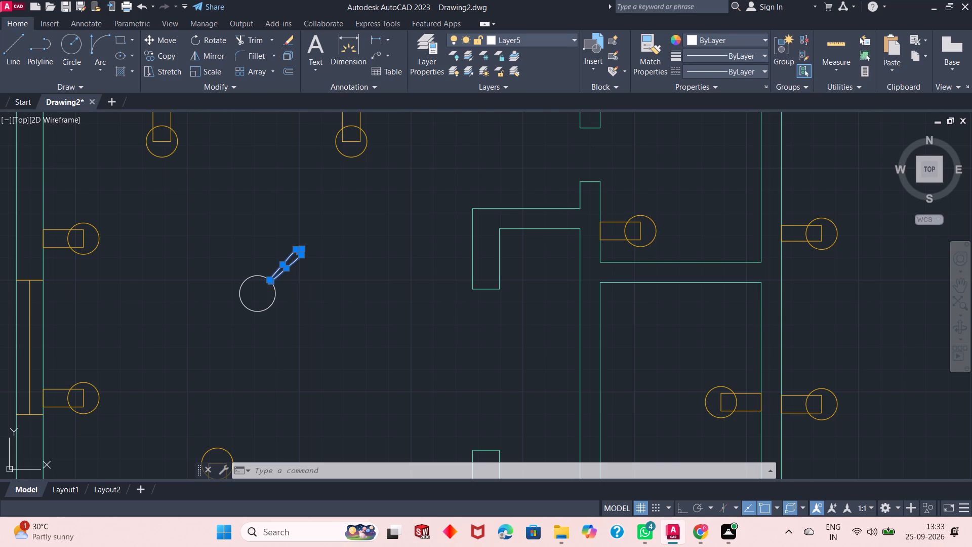
pyautogui.click(274, 72)
pyautogui.click(282, 137)
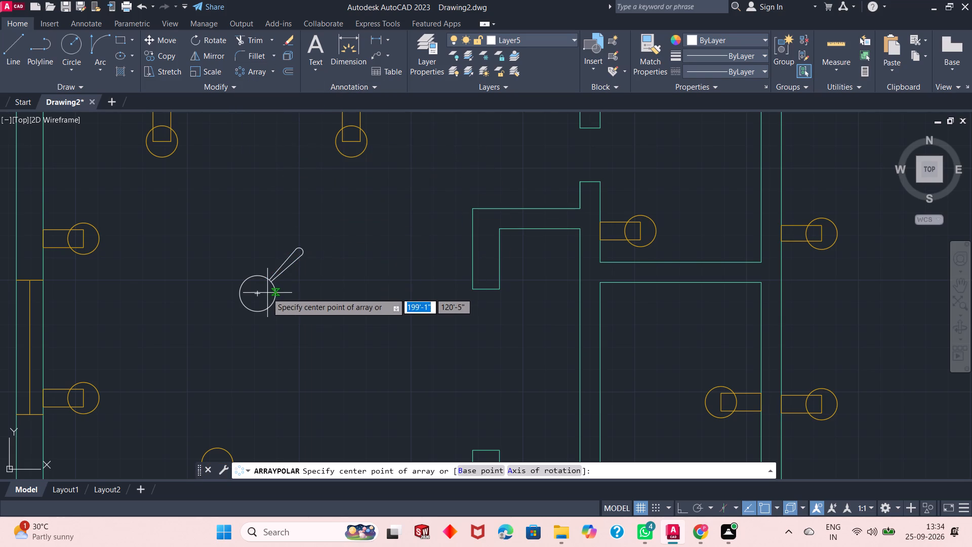
pyautogui.click(257, 295)
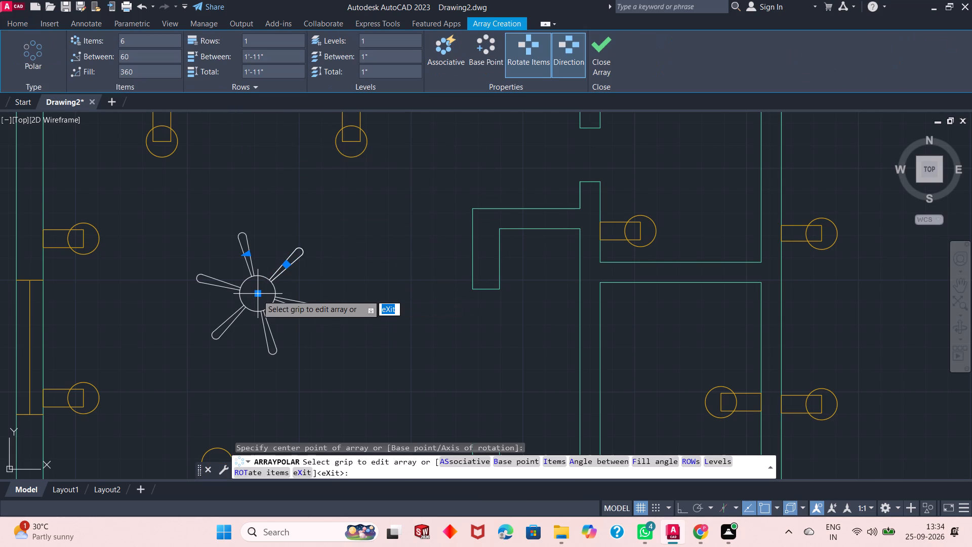
pyautogui.doubleClick(148, 43)
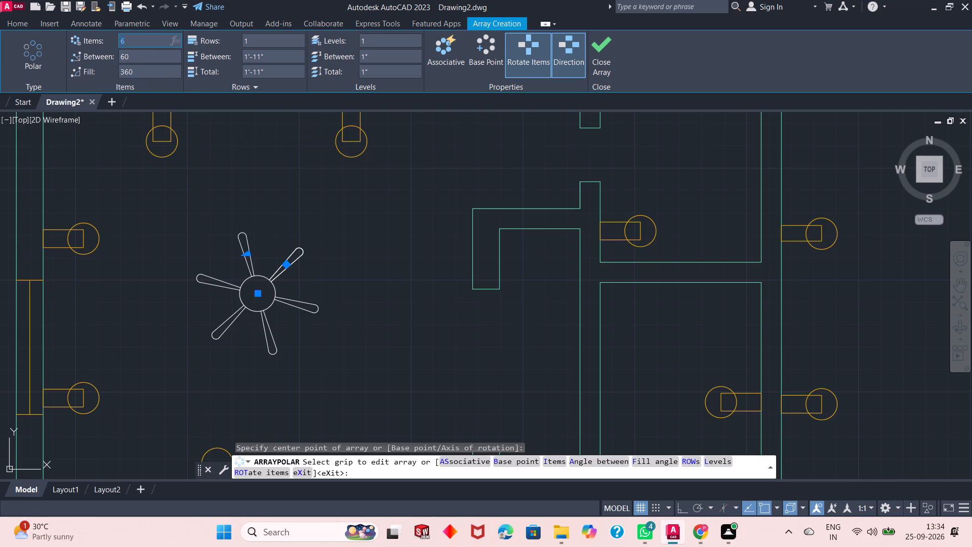
pyautogui.press('4')
pyautogui.press('Return')
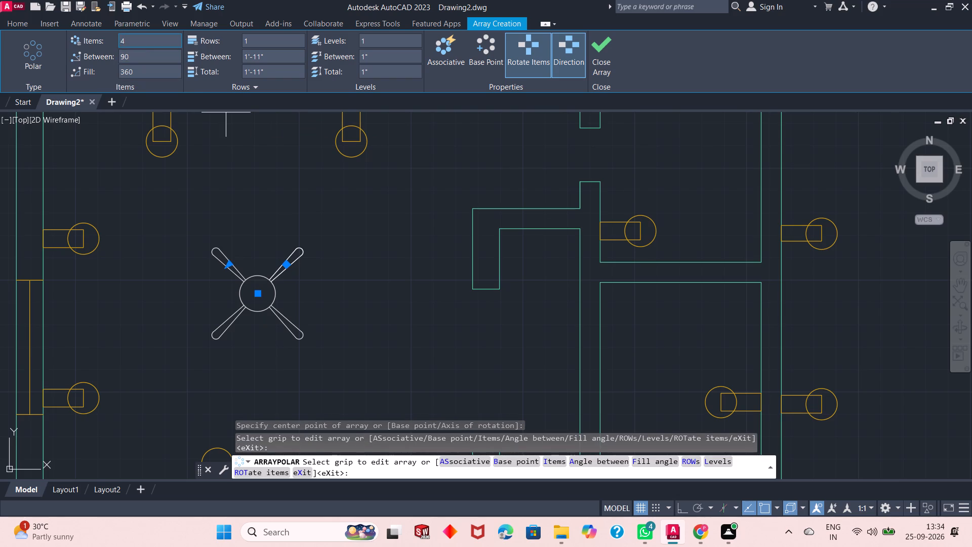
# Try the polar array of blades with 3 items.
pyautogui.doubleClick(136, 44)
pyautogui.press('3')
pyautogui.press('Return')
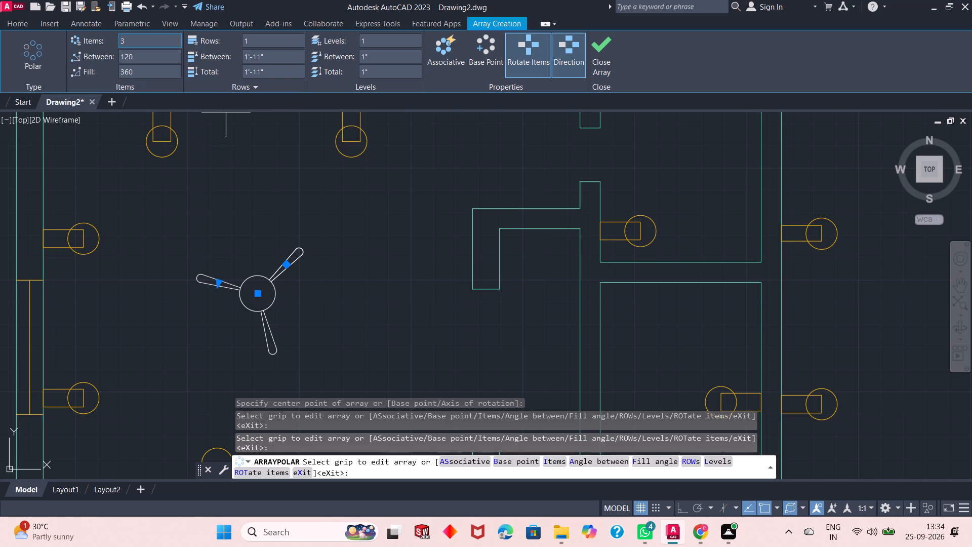
# Set the blade array's item count to 4 and finish the array.
pyautogui.doubleClick(135, 44)
pyautogui.press('4')
pyautogui.press('Return')
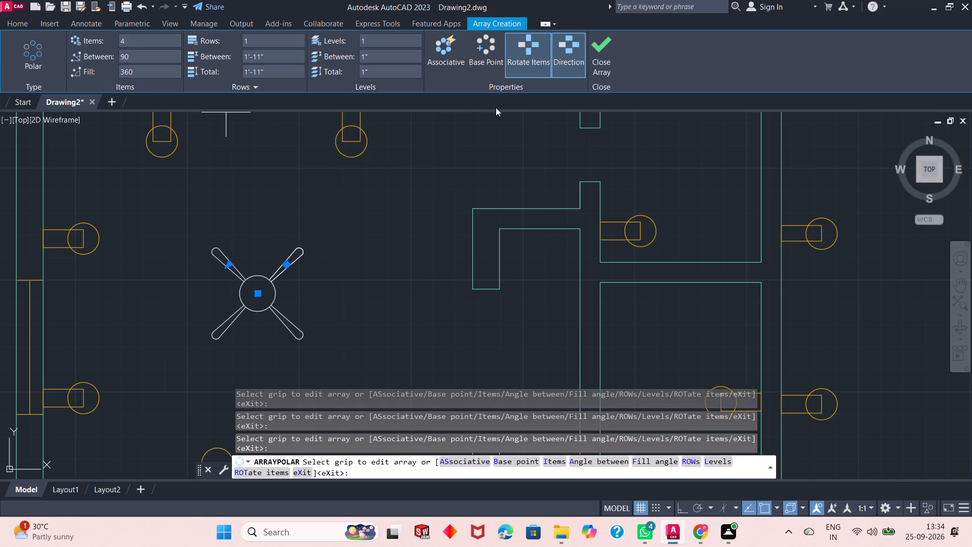
pyautogui.click(602, 62)
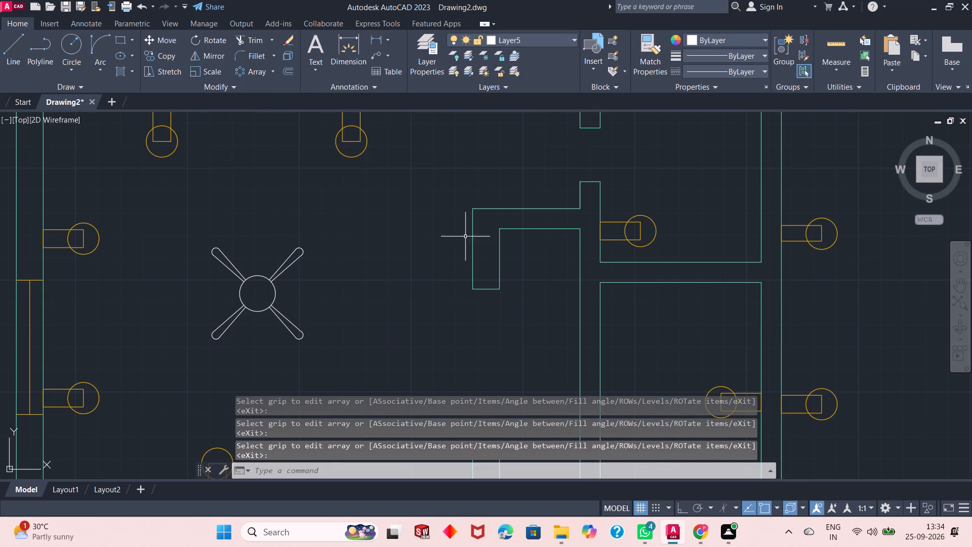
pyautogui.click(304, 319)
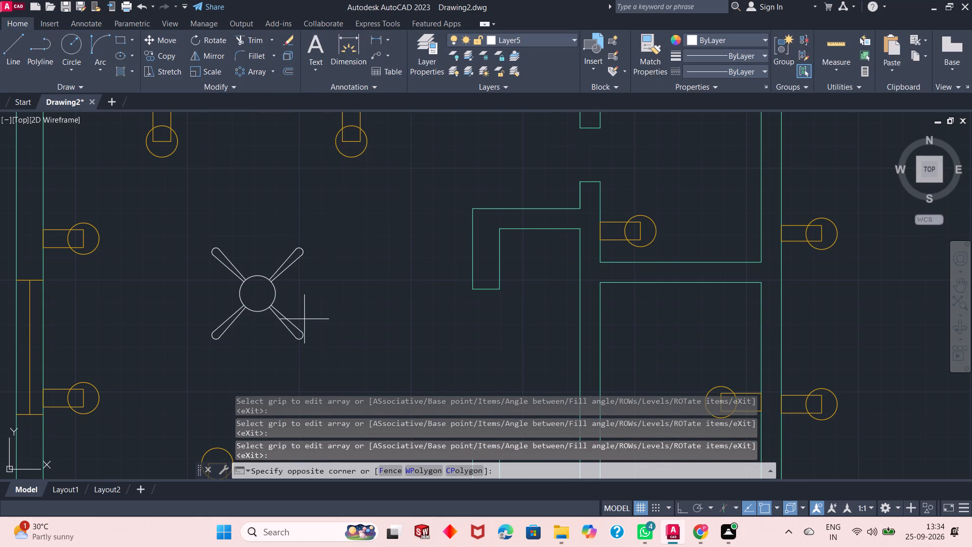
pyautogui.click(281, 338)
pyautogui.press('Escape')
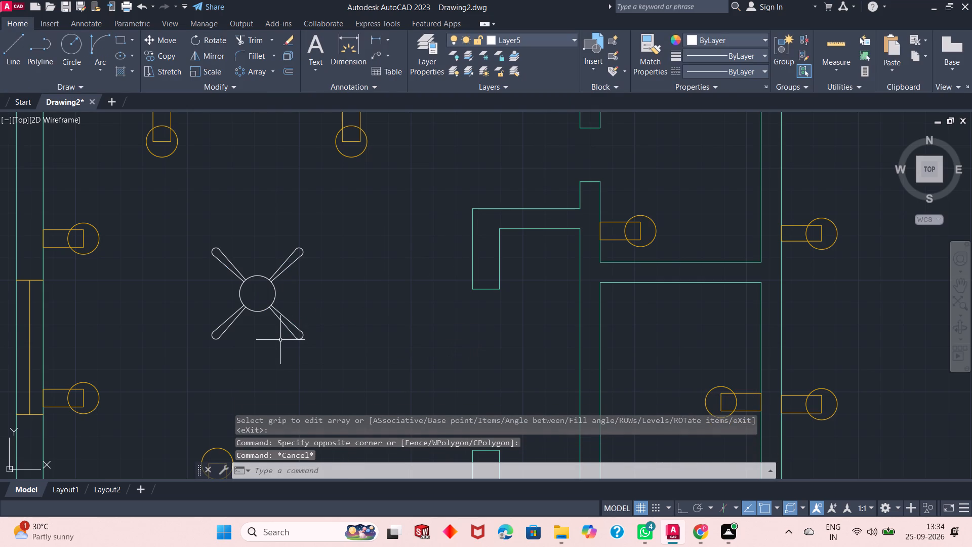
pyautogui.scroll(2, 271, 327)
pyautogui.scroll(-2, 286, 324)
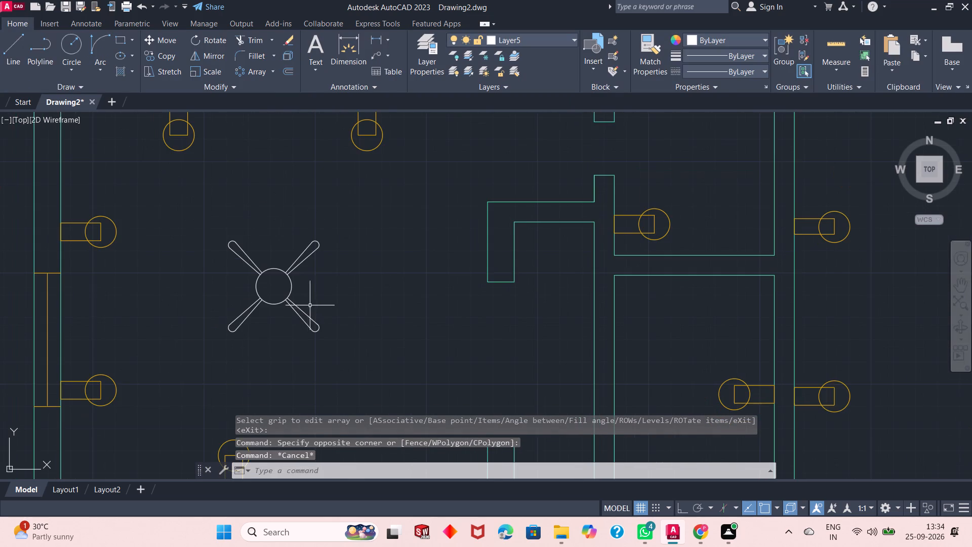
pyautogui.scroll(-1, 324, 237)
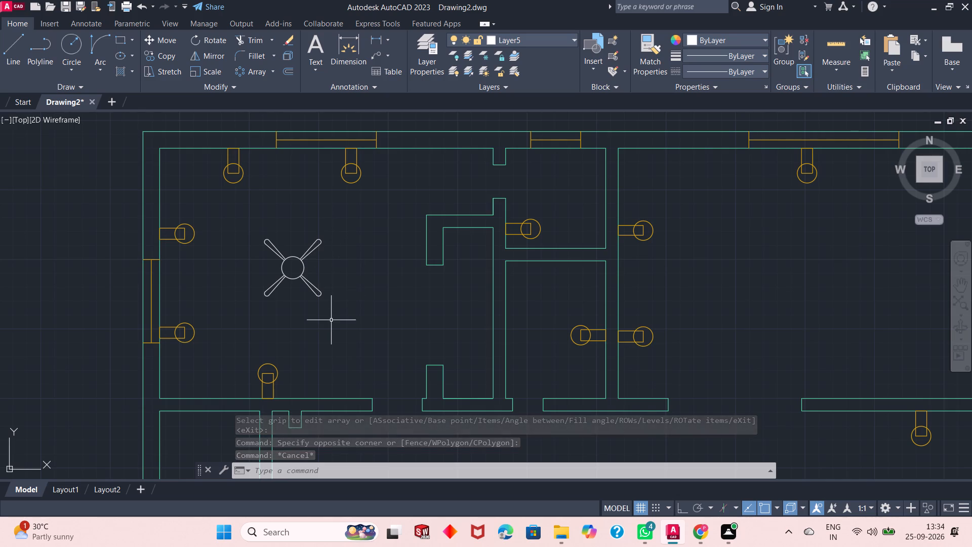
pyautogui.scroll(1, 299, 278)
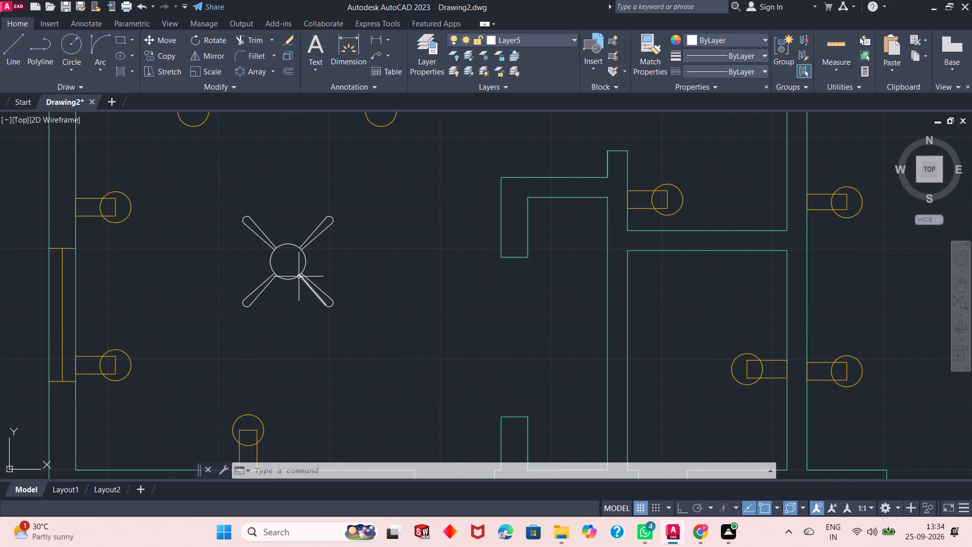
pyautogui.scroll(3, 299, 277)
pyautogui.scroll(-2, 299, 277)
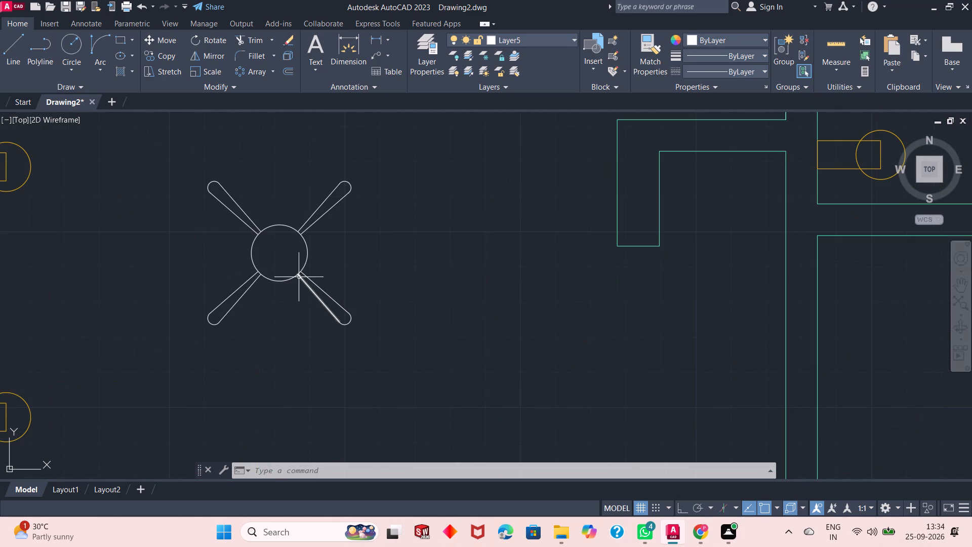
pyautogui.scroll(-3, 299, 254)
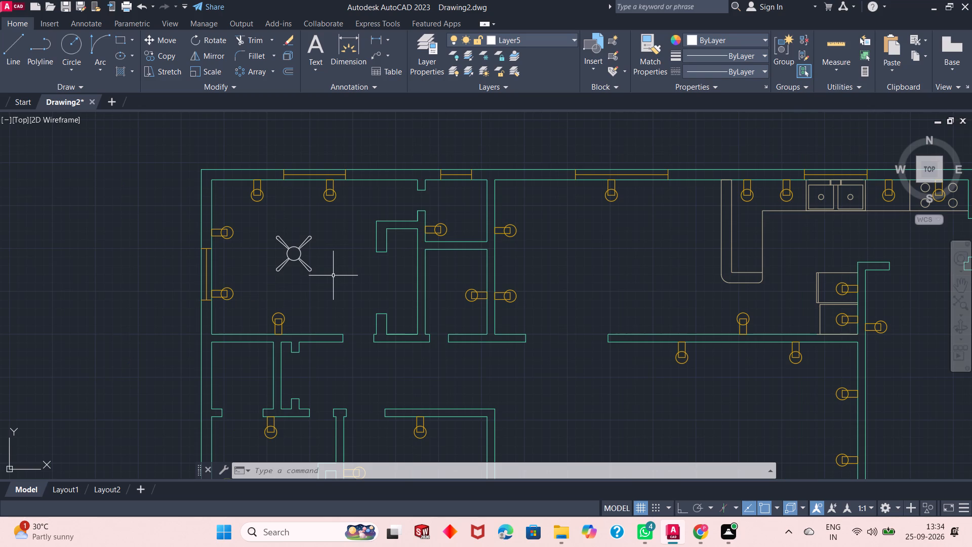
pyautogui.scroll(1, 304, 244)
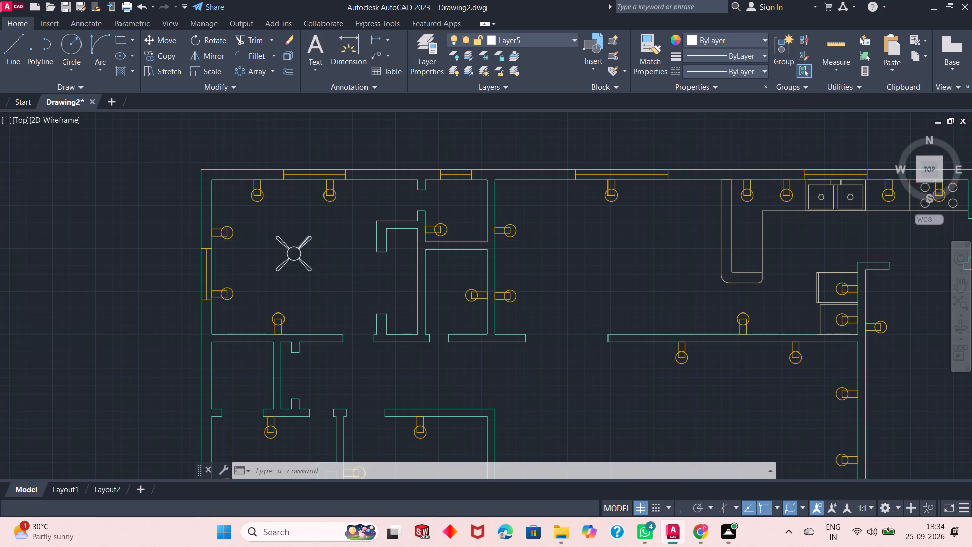
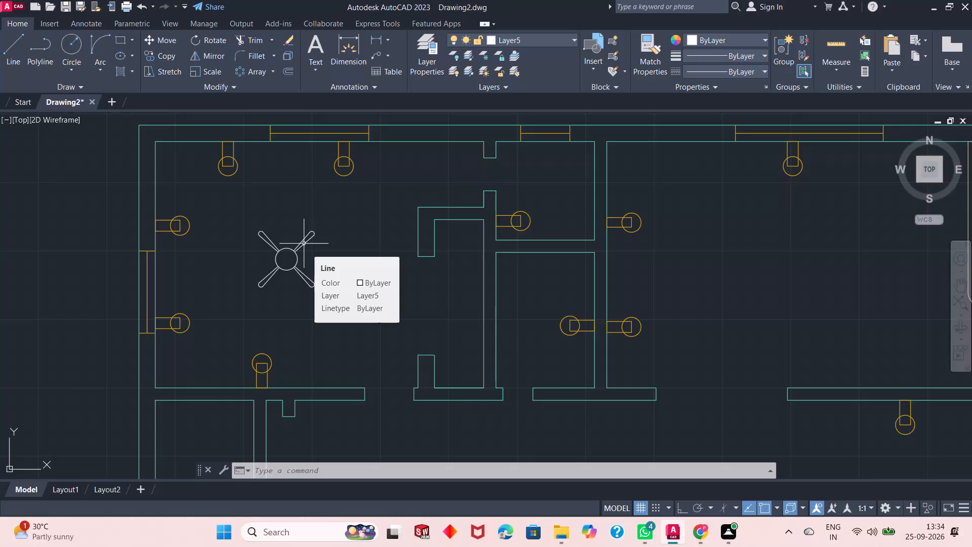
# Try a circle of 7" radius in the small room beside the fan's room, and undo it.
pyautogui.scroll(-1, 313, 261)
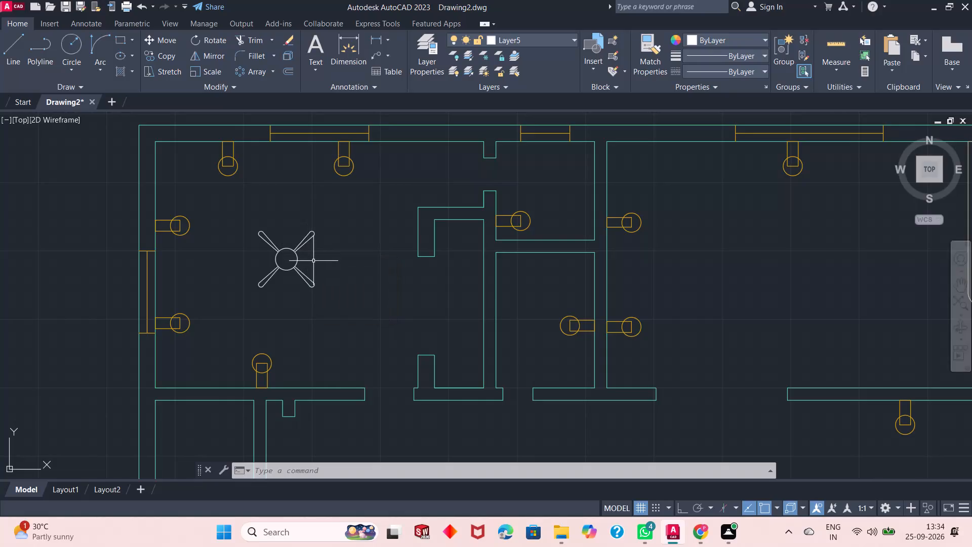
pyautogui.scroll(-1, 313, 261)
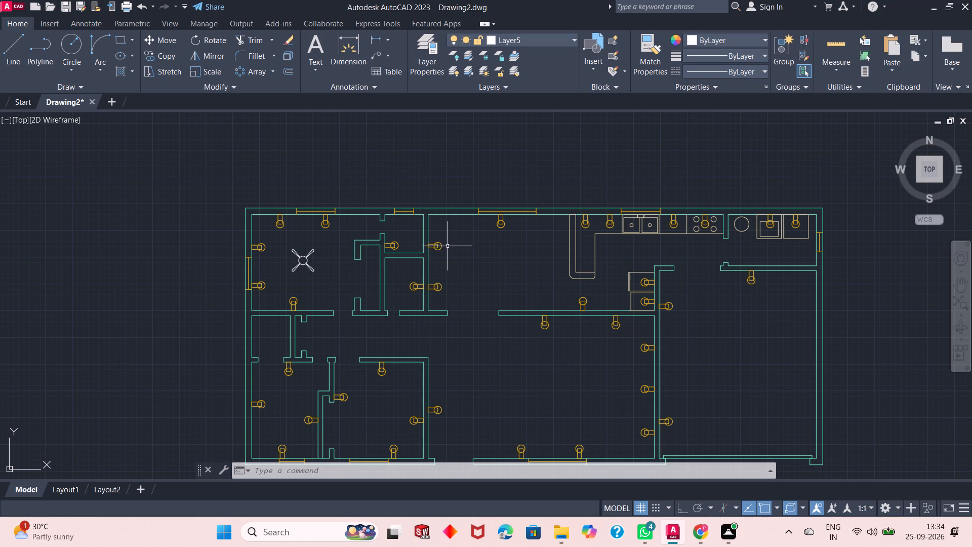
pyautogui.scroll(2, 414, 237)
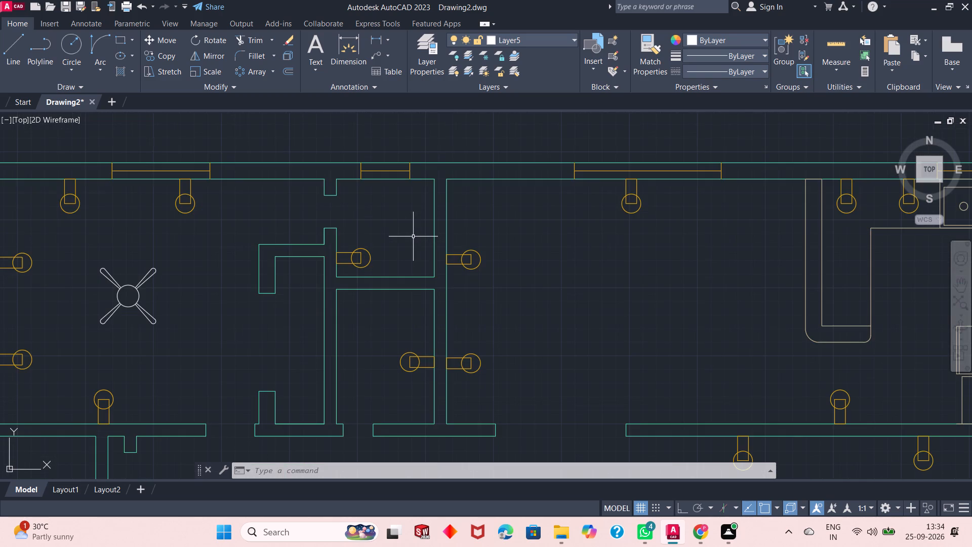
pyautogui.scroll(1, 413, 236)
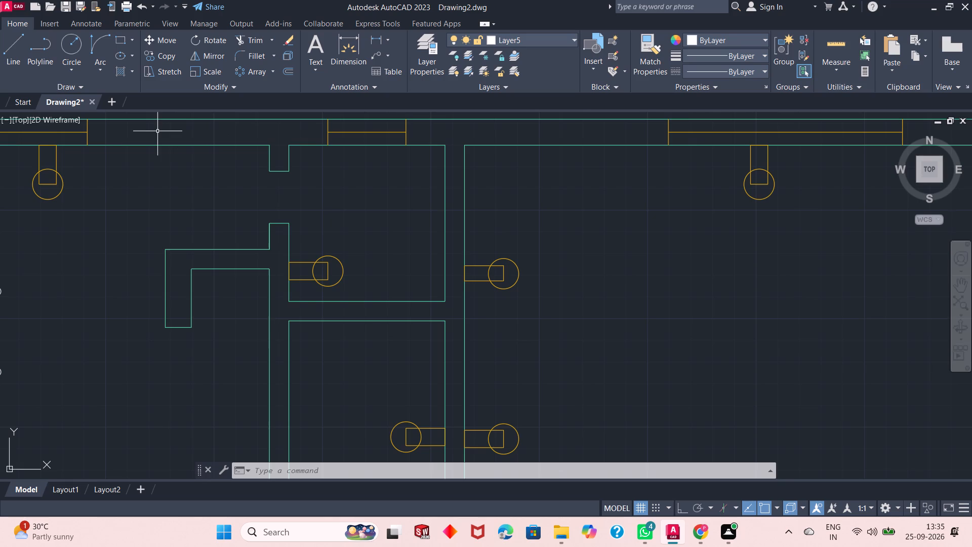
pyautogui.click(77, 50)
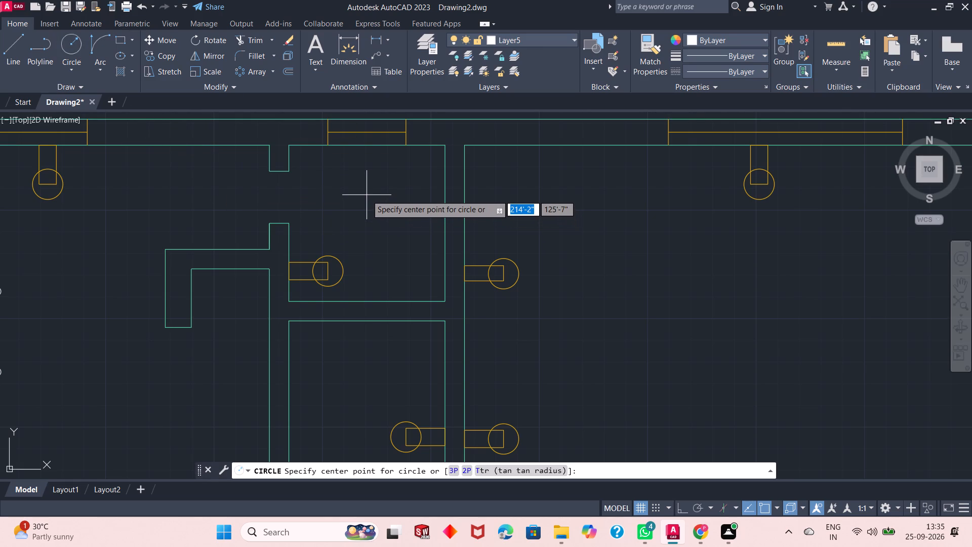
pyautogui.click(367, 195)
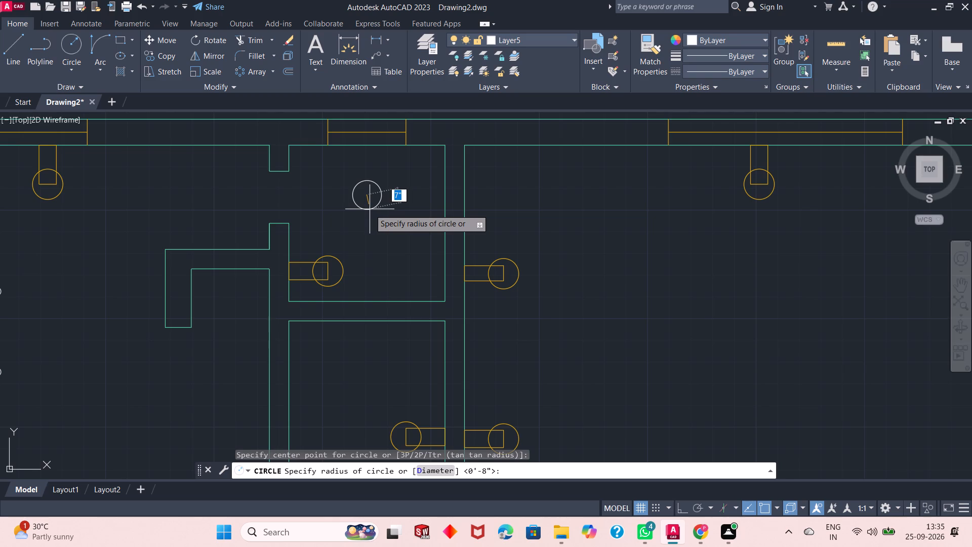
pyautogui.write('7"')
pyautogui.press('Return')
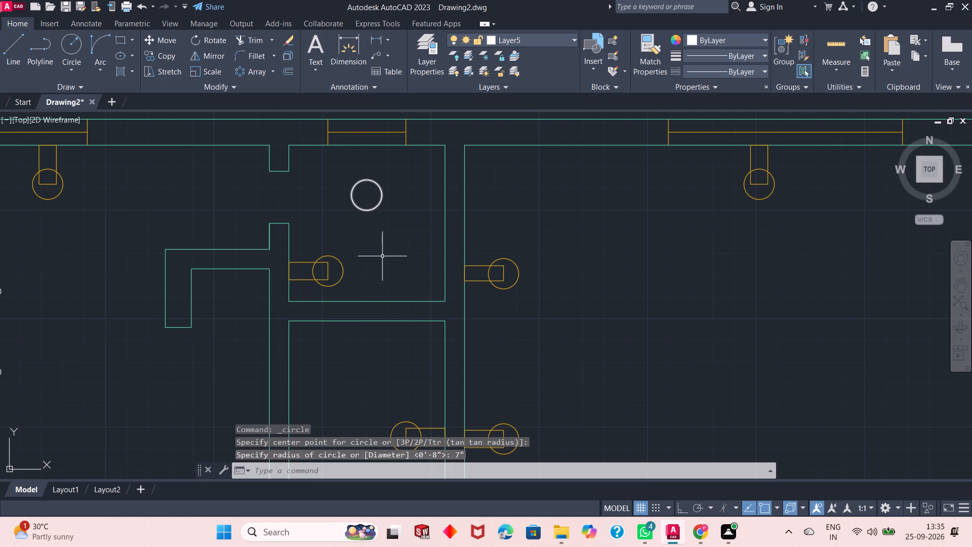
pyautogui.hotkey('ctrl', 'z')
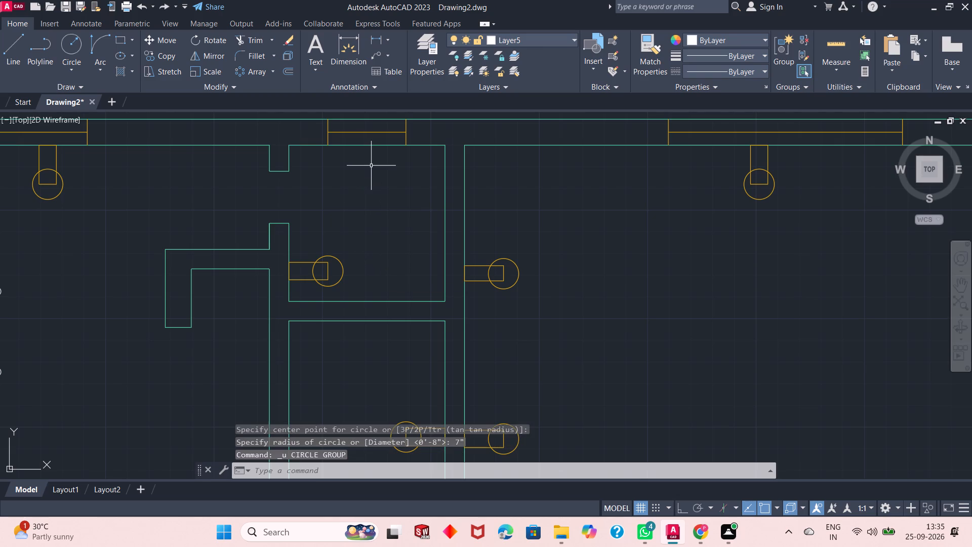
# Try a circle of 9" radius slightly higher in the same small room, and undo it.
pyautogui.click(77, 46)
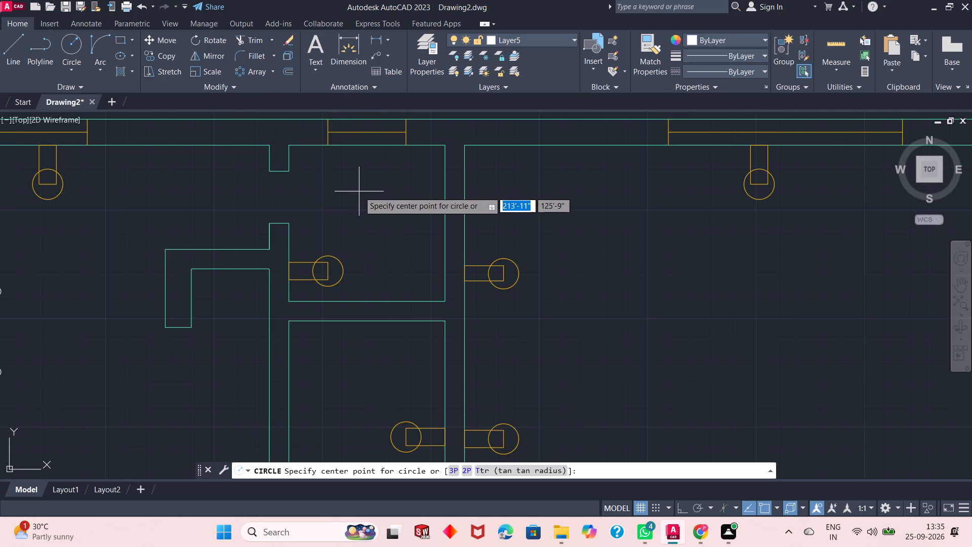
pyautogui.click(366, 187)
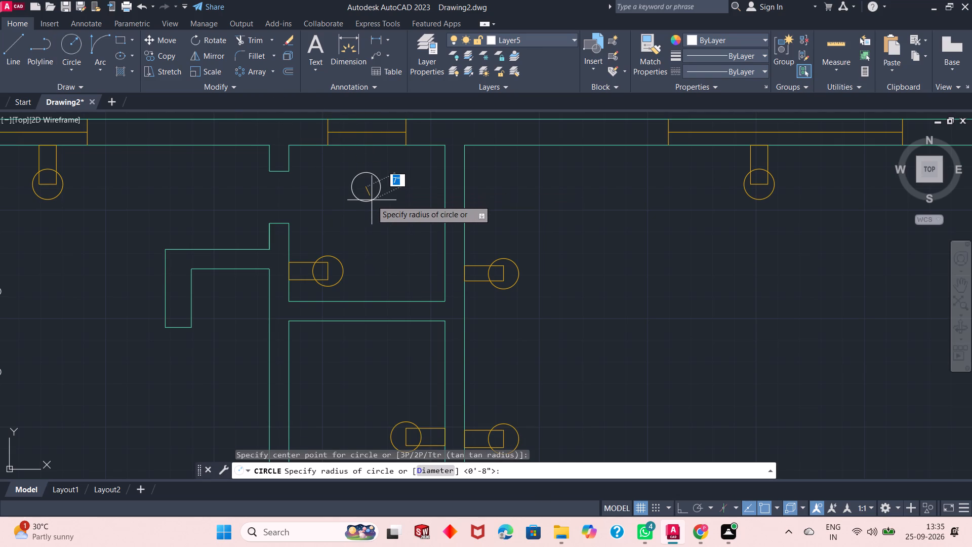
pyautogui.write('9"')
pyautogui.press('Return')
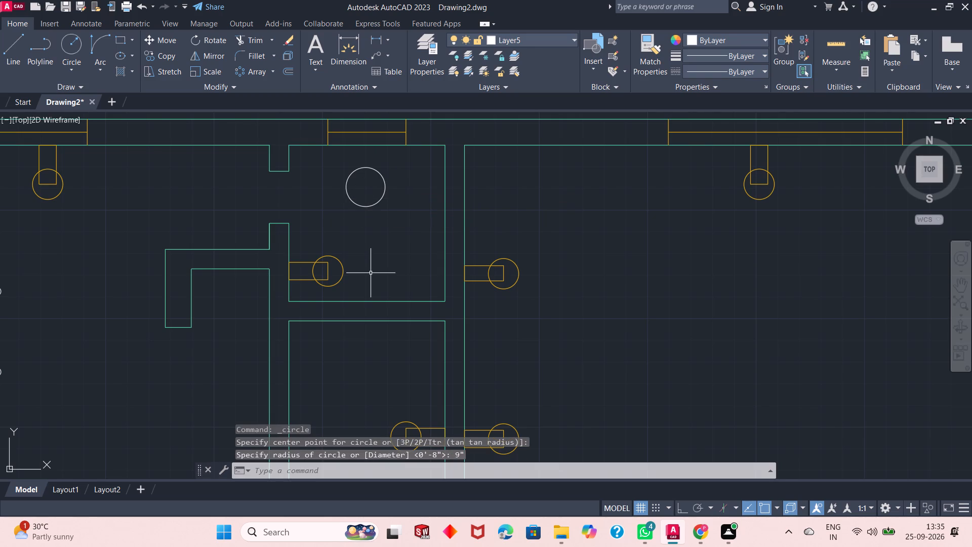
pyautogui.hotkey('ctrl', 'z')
# Draw a circle of 9" radius in the upper middle of the small room beside the fan's room.
pyautogui.write('c')
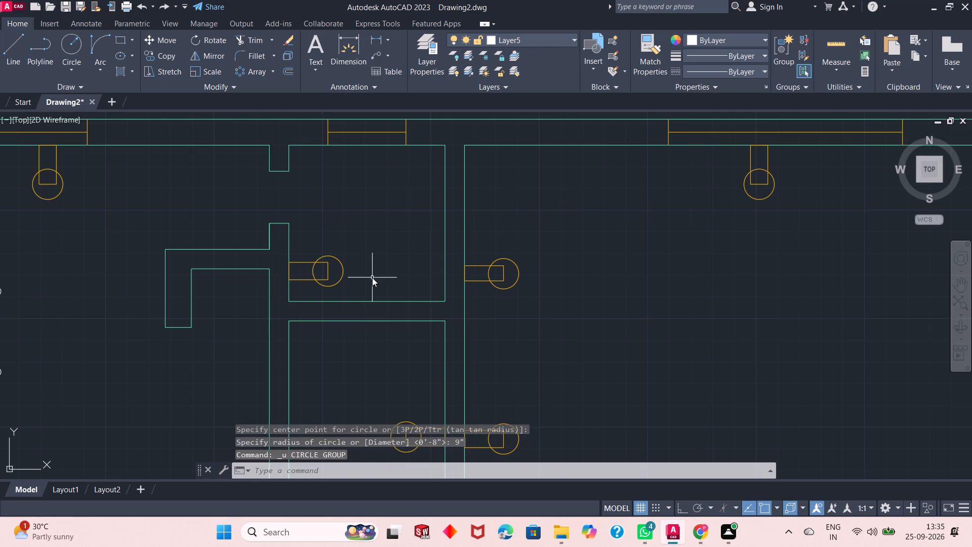
pyautogui.press('space')
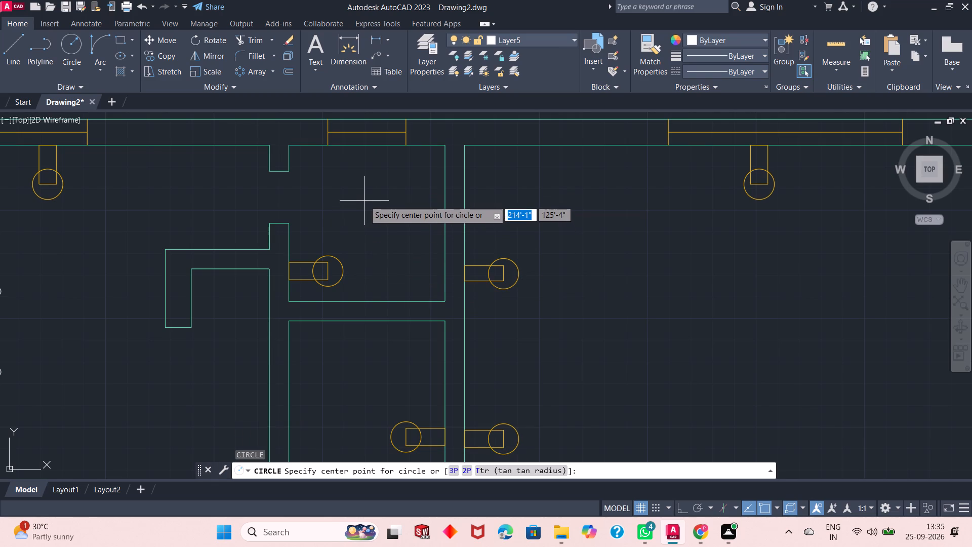
pyautogui.click(364, 201)
pyautogui.write('9"')
pyautogui.press('Return')
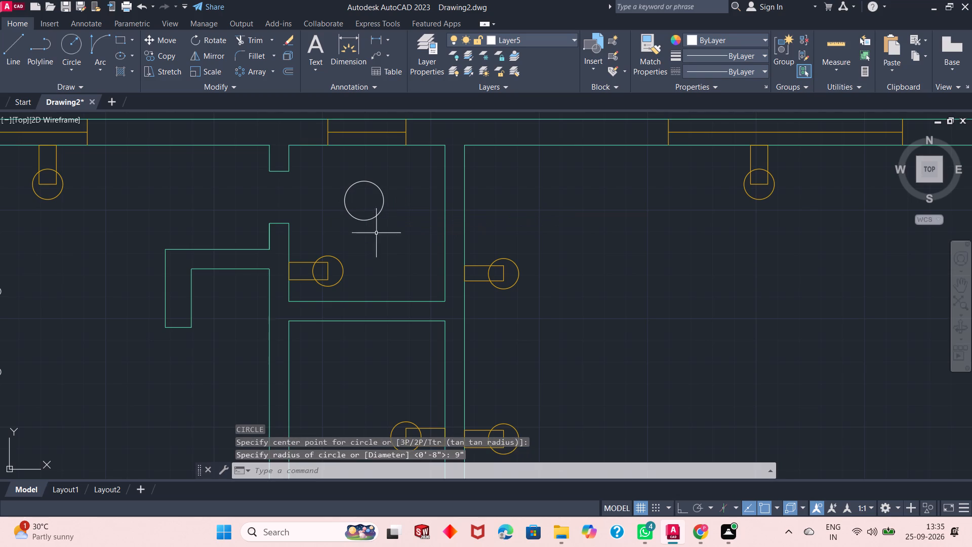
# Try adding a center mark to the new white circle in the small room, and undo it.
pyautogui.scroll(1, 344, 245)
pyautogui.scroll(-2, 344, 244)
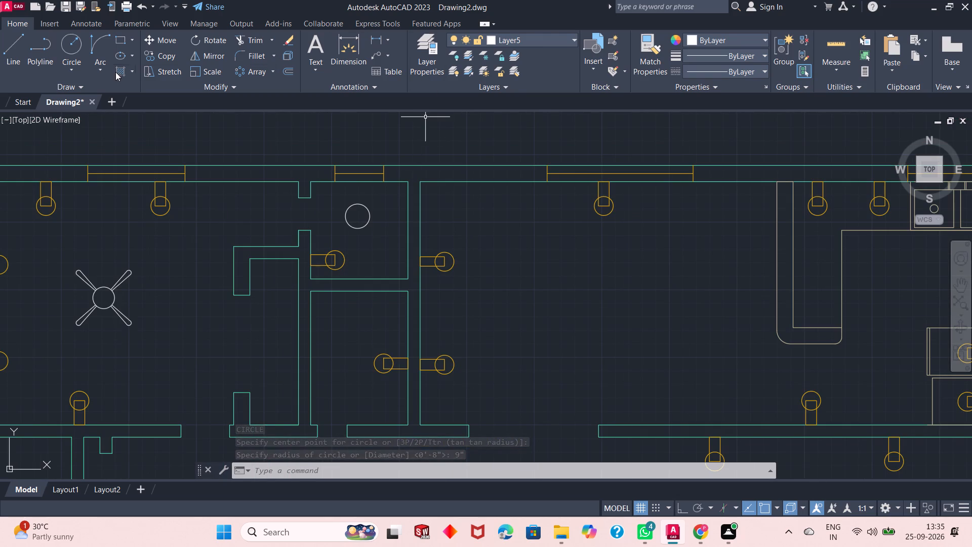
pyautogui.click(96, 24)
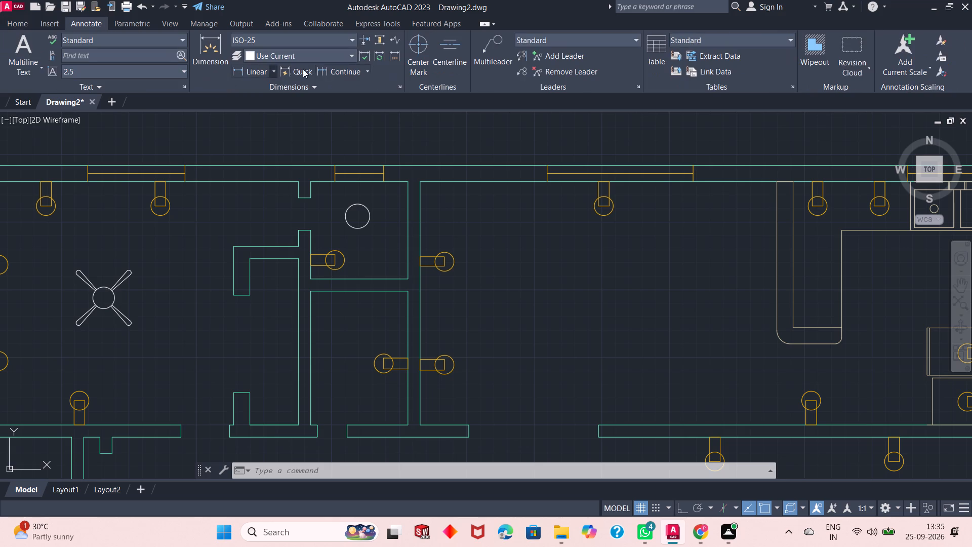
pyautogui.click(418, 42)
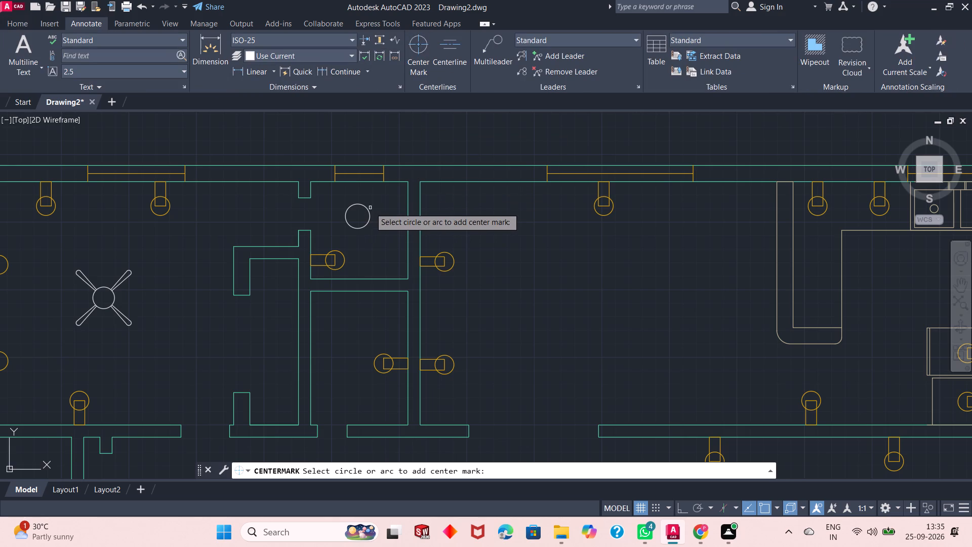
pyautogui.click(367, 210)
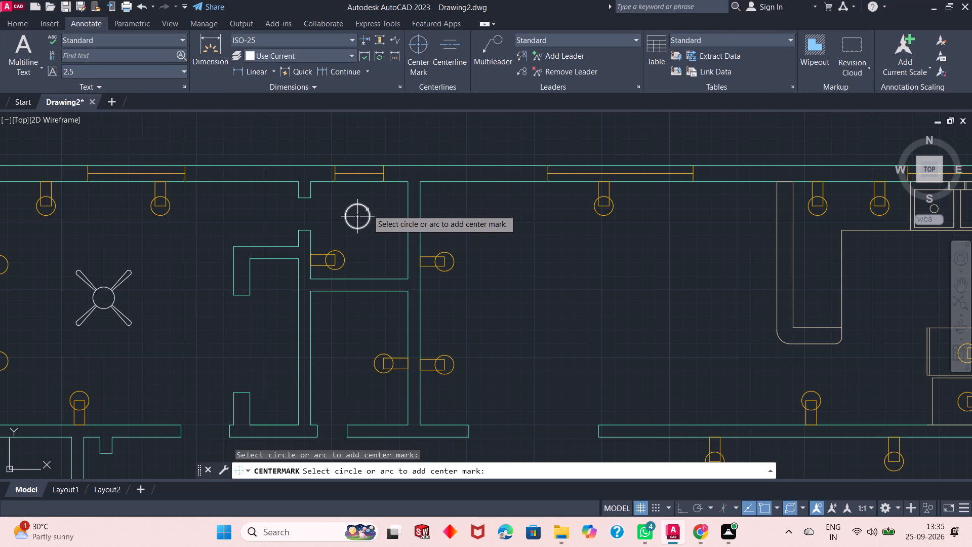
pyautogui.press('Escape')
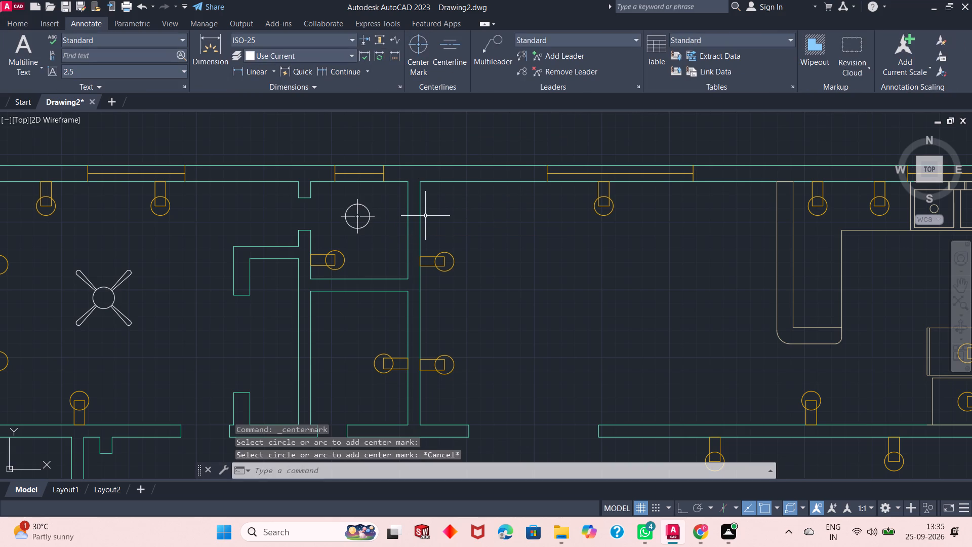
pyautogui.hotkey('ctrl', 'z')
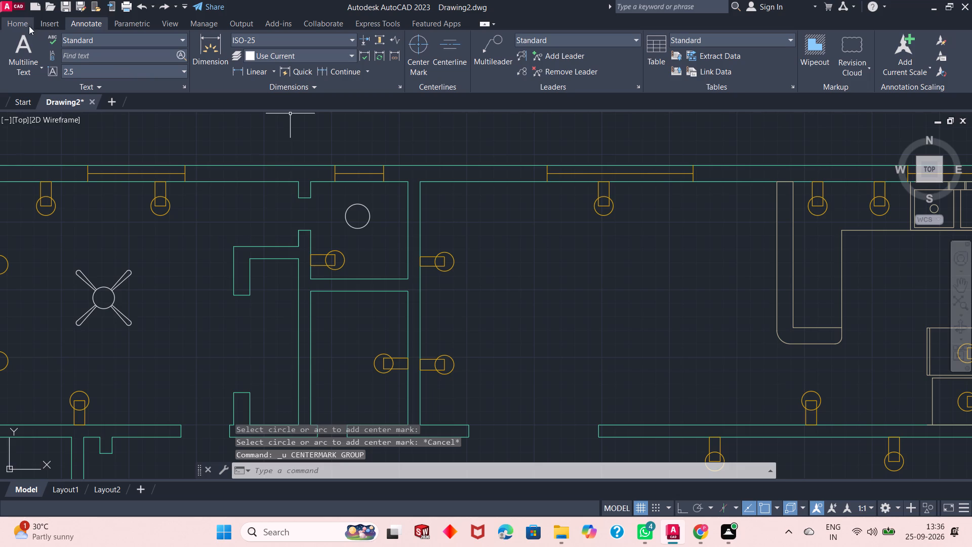
# With Ortho on, draw a 5" line straight up from the top quadrant of the small room's white circle.
pyautogui.click(25, 24)
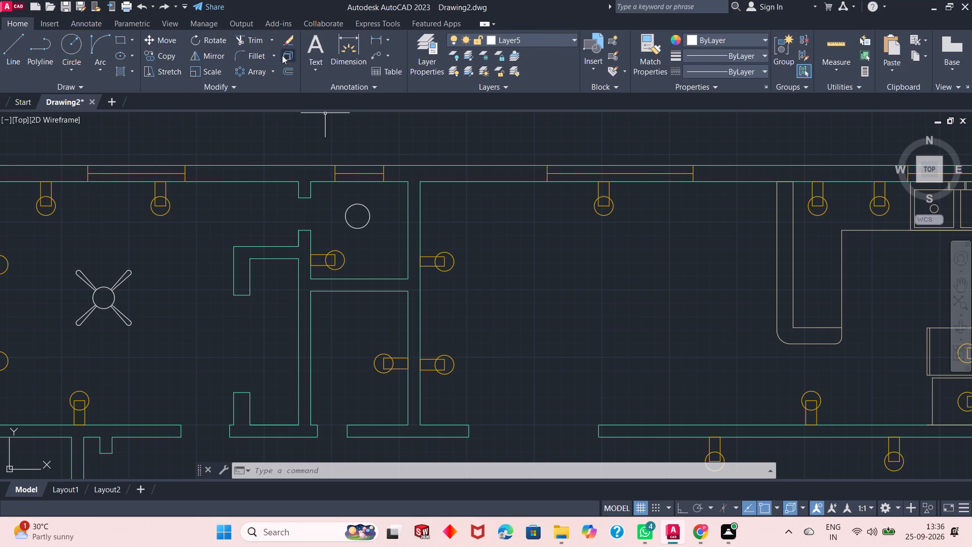
pyautogui.click(10, 48)
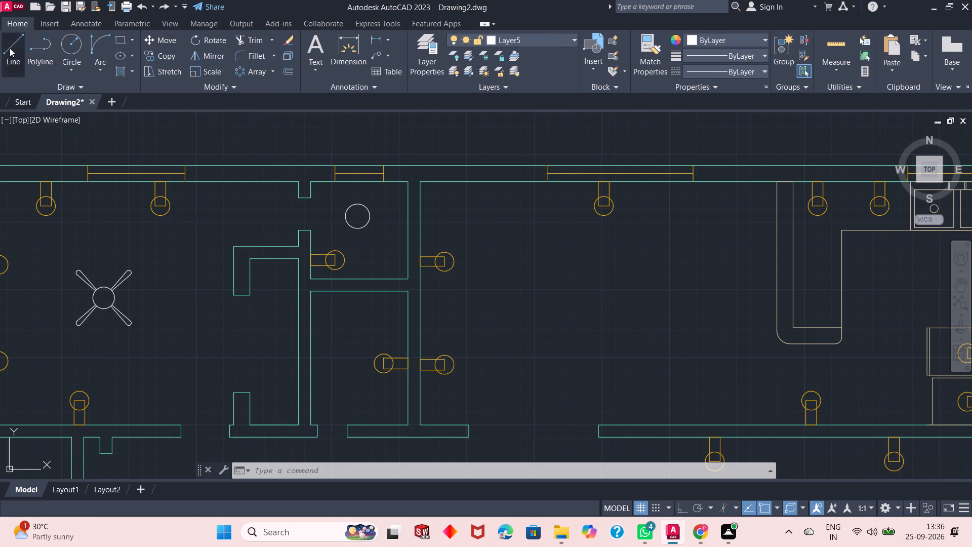
pyautogui.scroll(1, 352, 218)
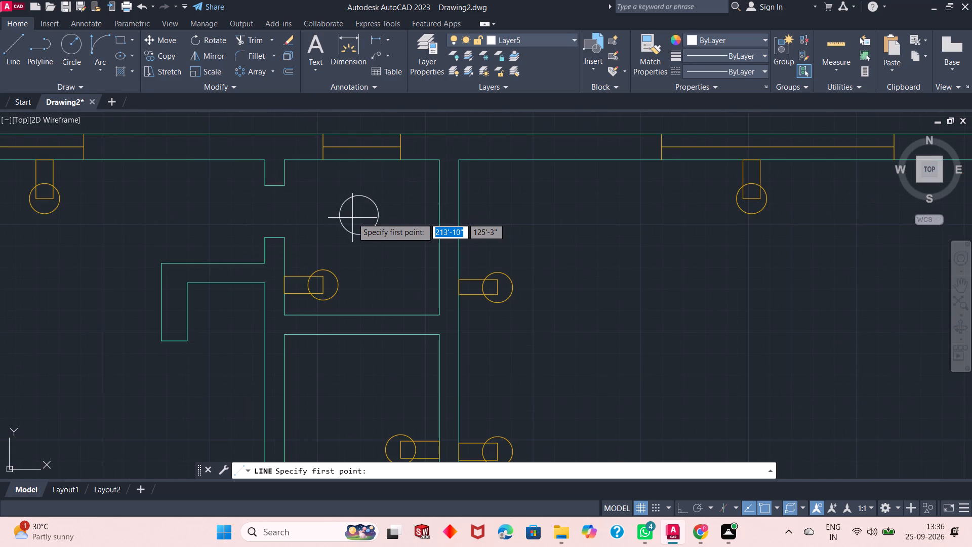
pyautogui.scroll(1, 361, 211)
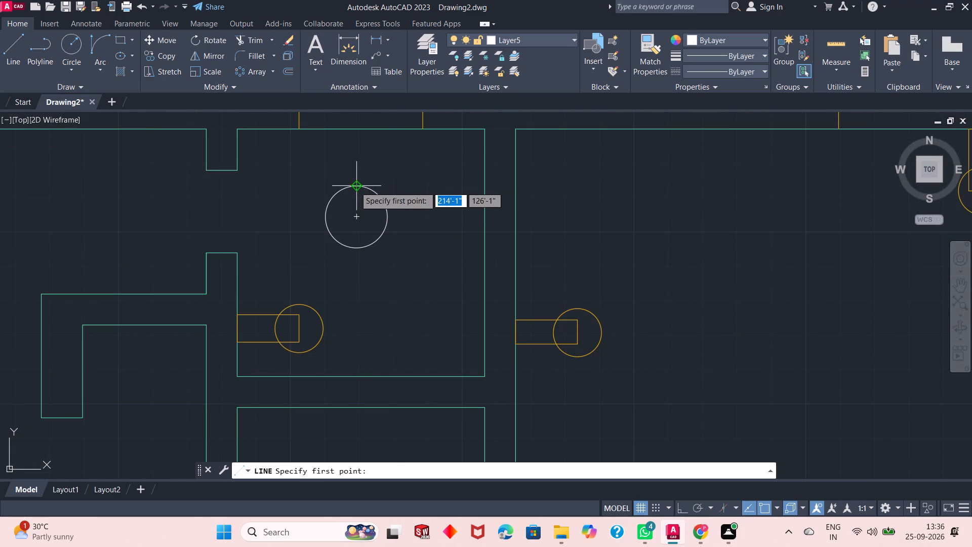
pyautogui.click(355, 186)
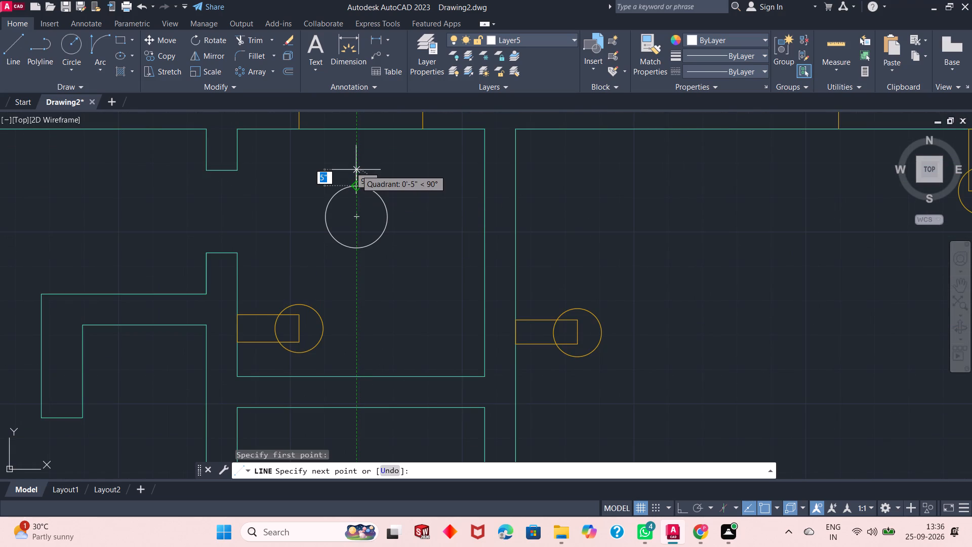
pyautogui.press('F8')
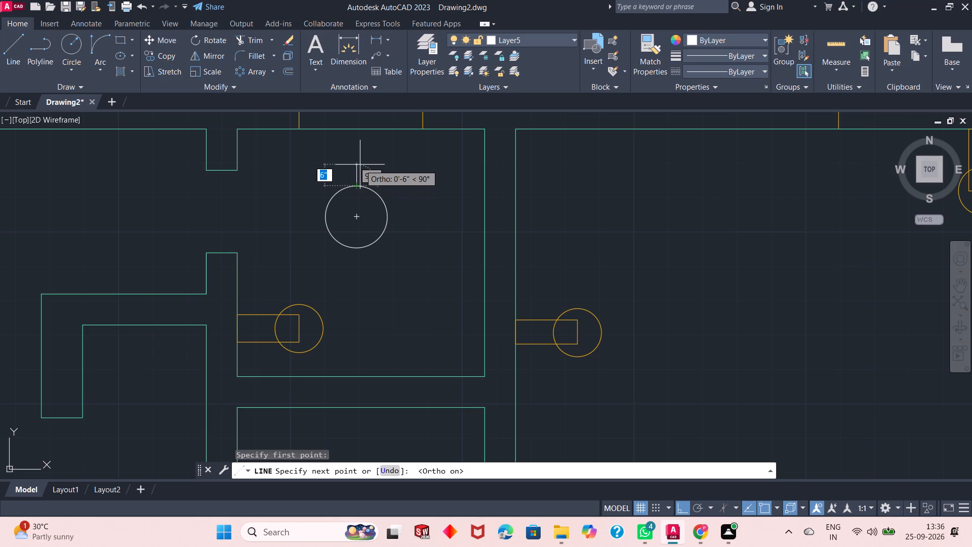
pyautogui.write('5"')
pyautogui.press('Return')
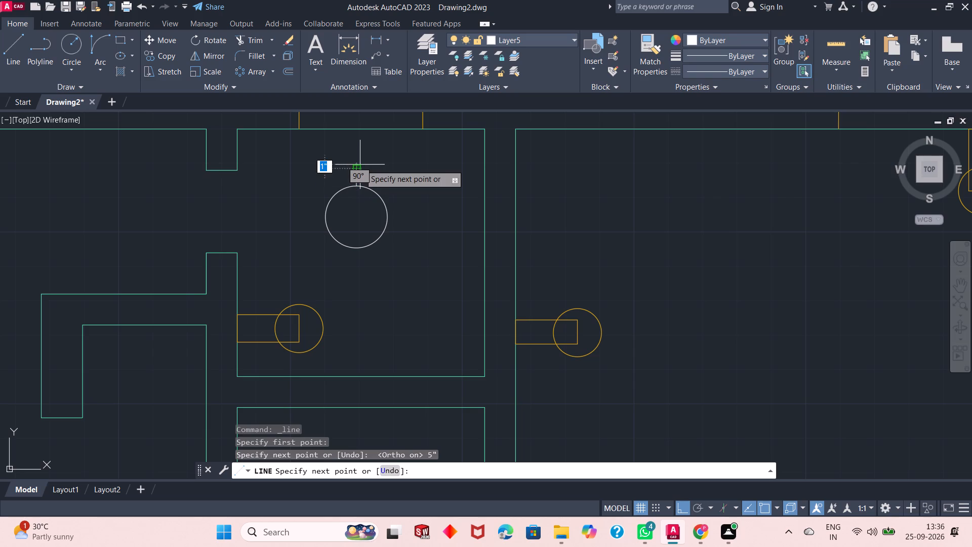
pyautogui.press('Escape')
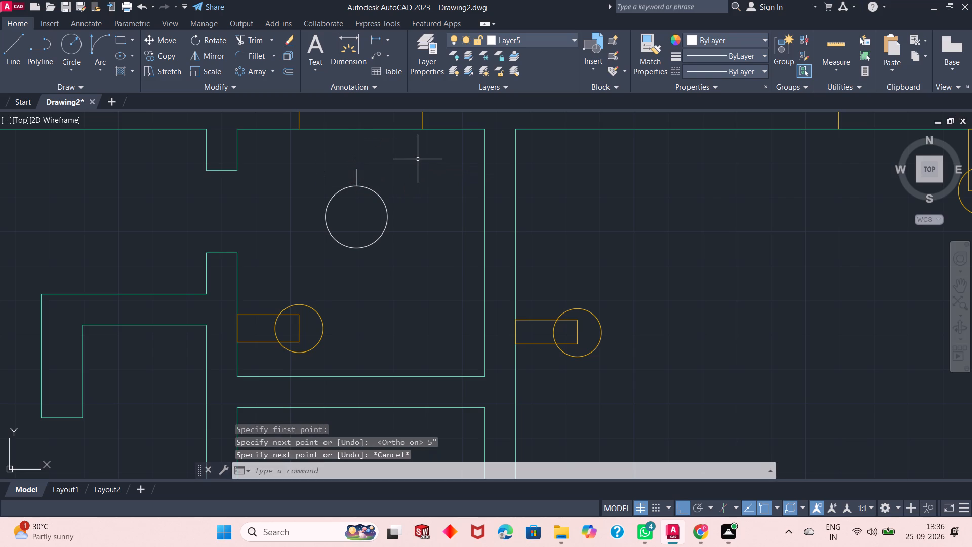
# Draw a 5" horizontal line outward from the right quadrant of the white circle.
pyautogui.press('space')
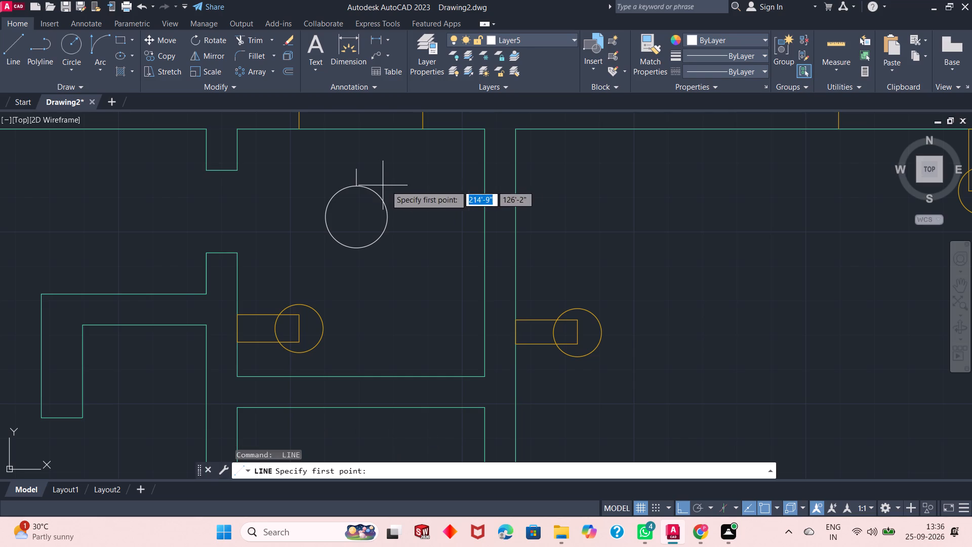
pyautogui.click(388, 220)
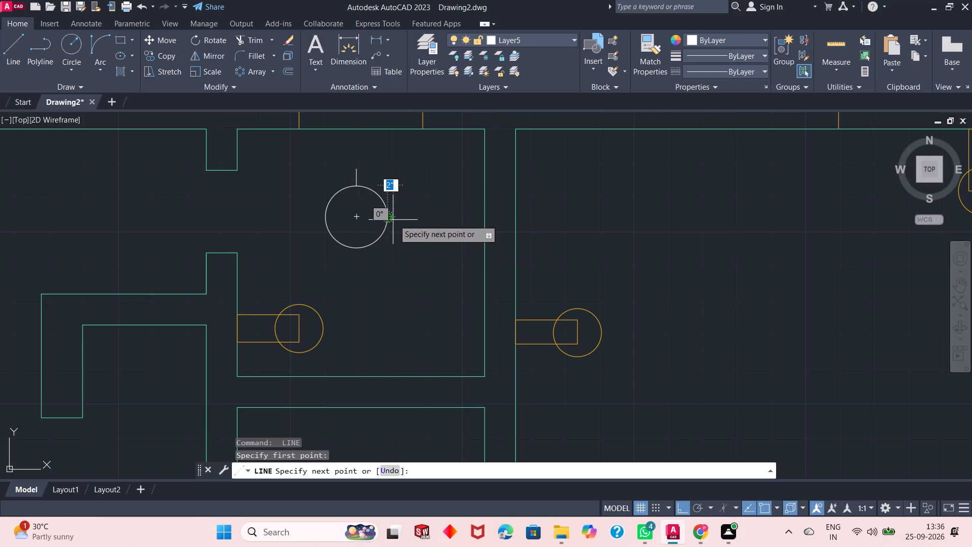
pyautogui.press('5')
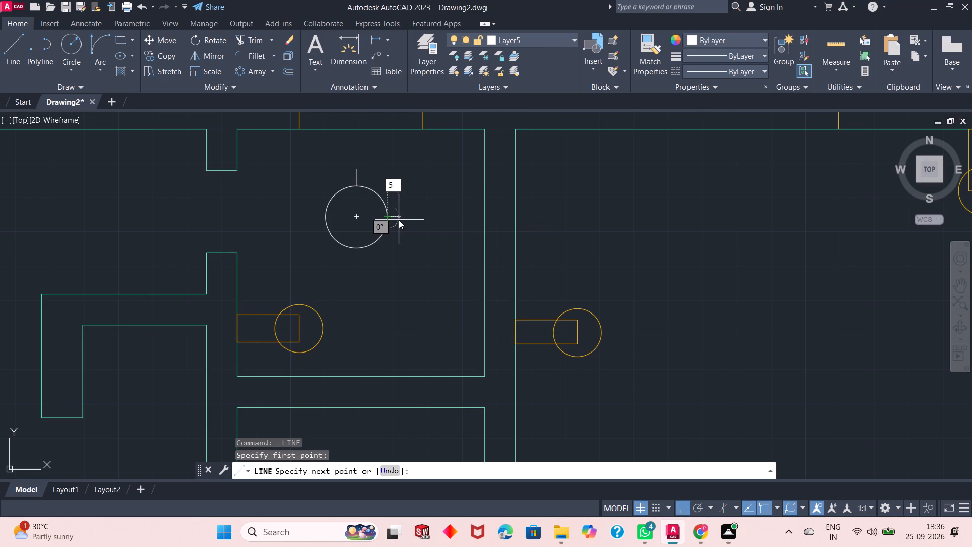
pyautogui.hotkey('shift', '"')
pyautogui.press('space')
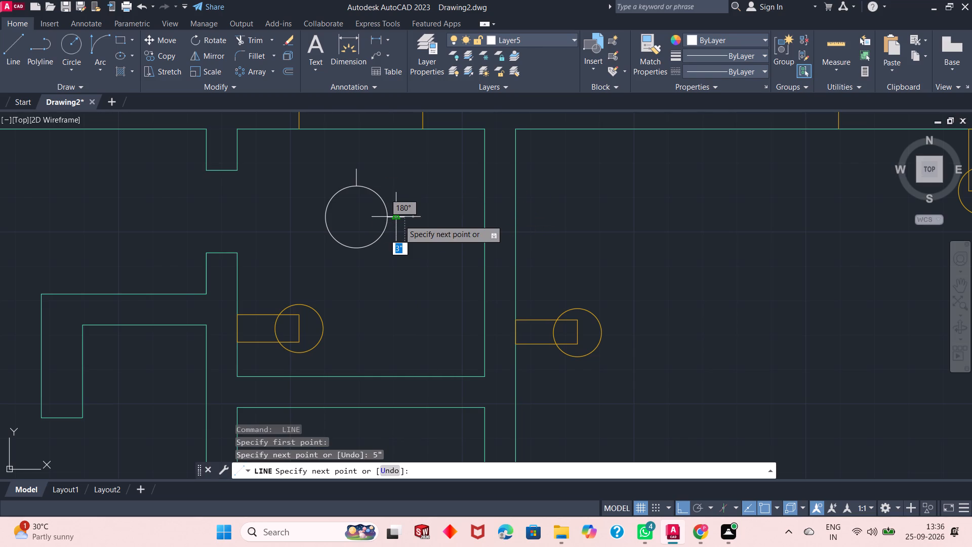
pyautogui.press('space')
# Draw a 5" line straight down from the bottom quadrant of the small room's white circle.
pyautogui.press('space')
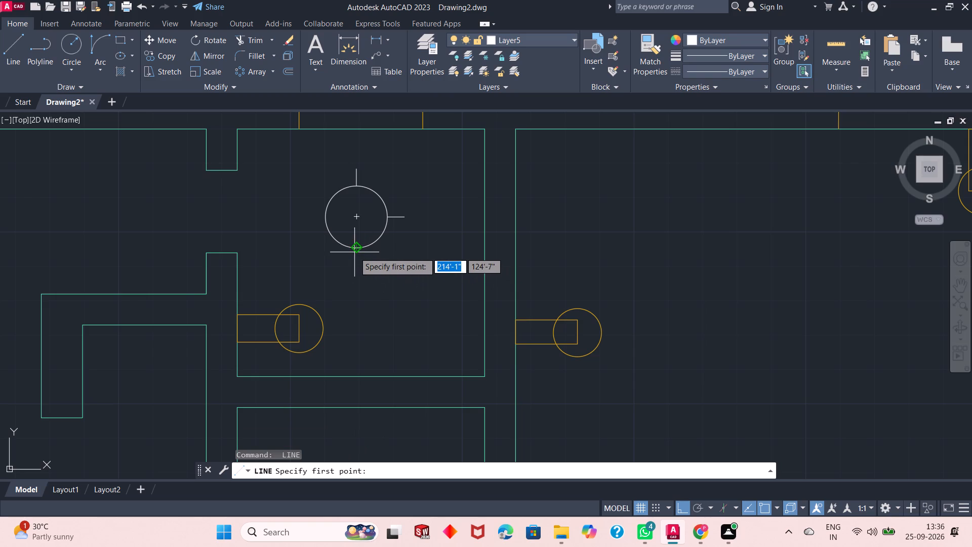
pyautogui.click(356, 251)
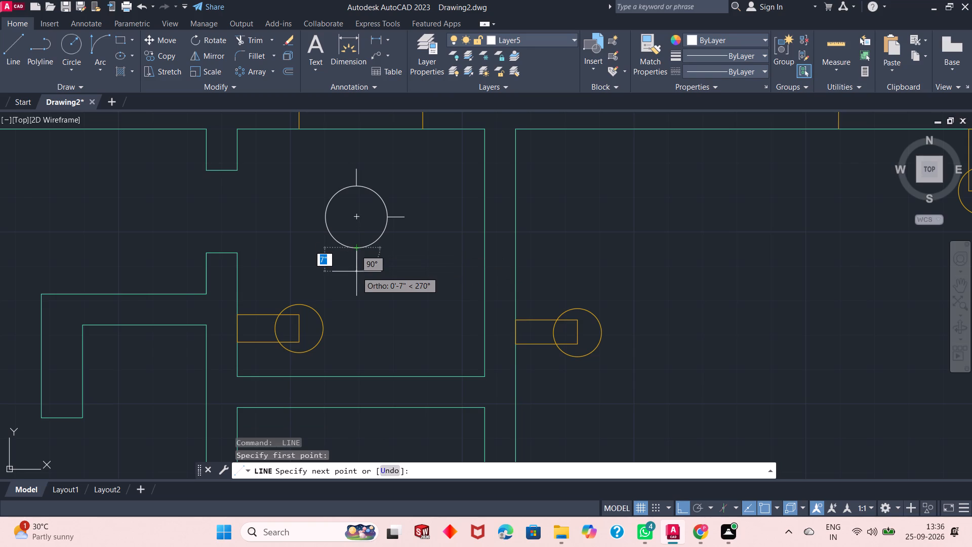
pyautogui.press('5')
pyautogui.write('"')
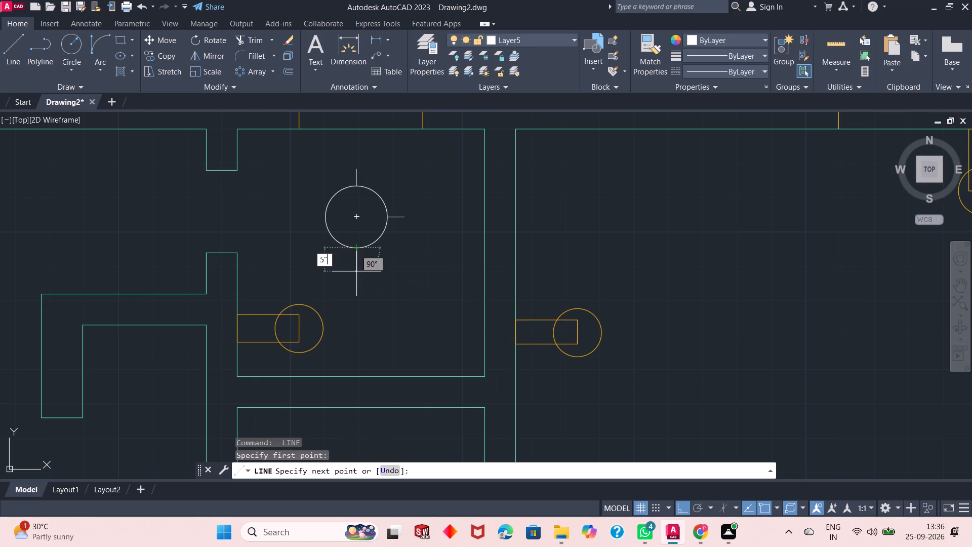
pyautogui.press('space')
pyautogui.press('space')
# Draw a 5" horizontal line outward from the left quadrant of the small room's white circle.
pyautogui.press('space')
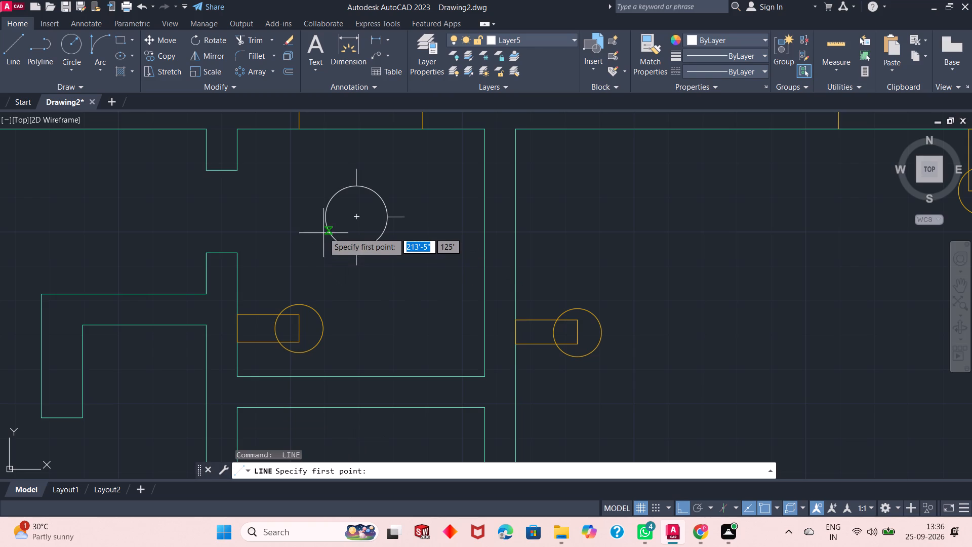
pyautogui.click(327, 219)
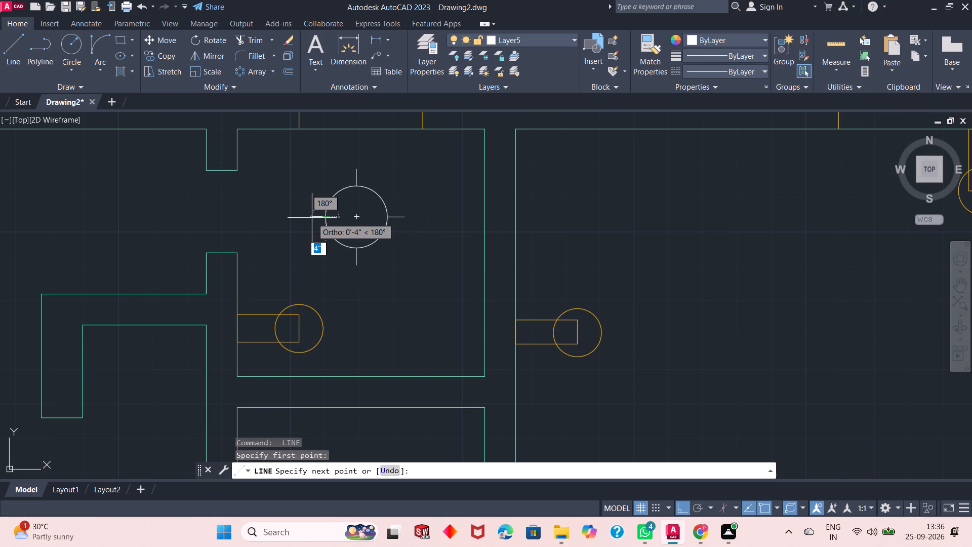
pyautogui.press('5')
pyautogui.write('"')
pyautogui.press('space')
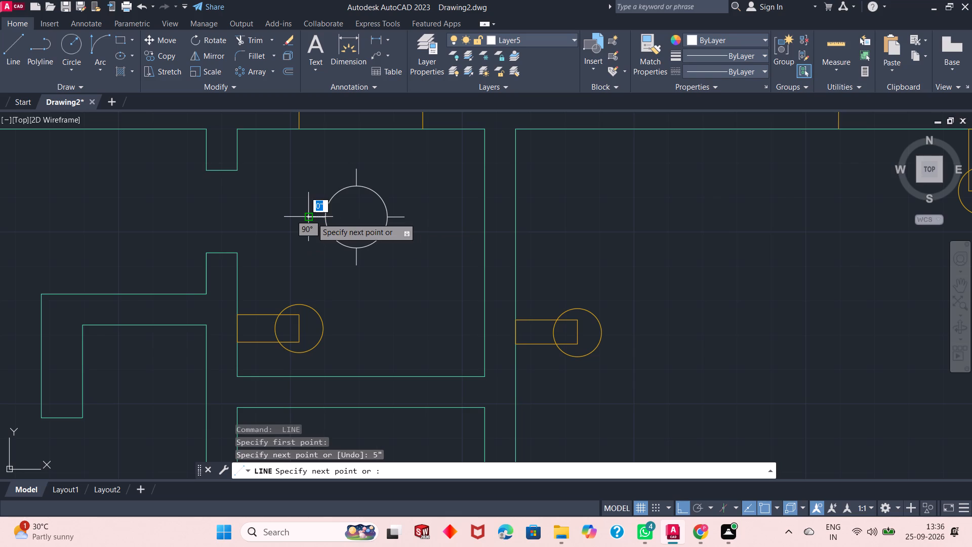
pyautogui.press('space')
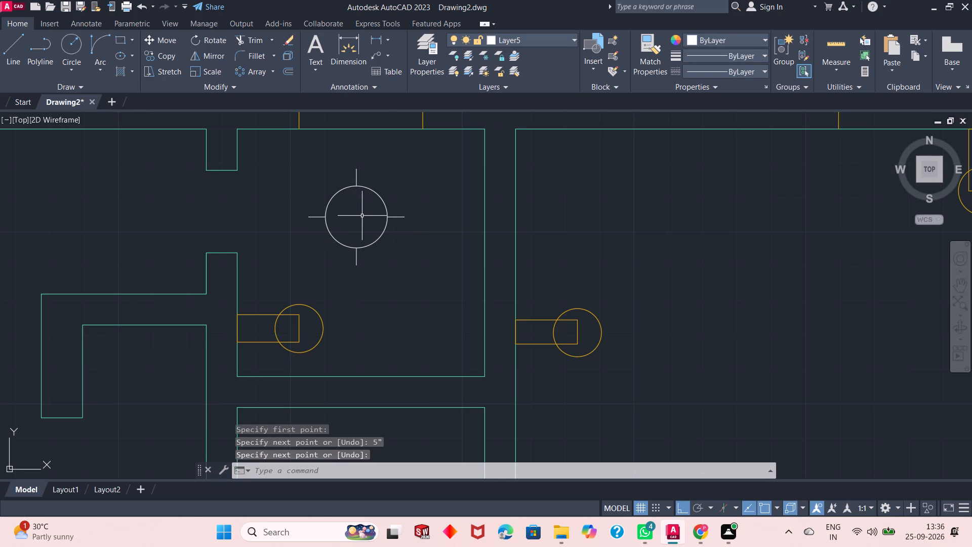
# Draw a circle of 9" radius near the bottom wall of the narrow room directly below the small room.
pyautogui.scroll(-1, 362, 219)
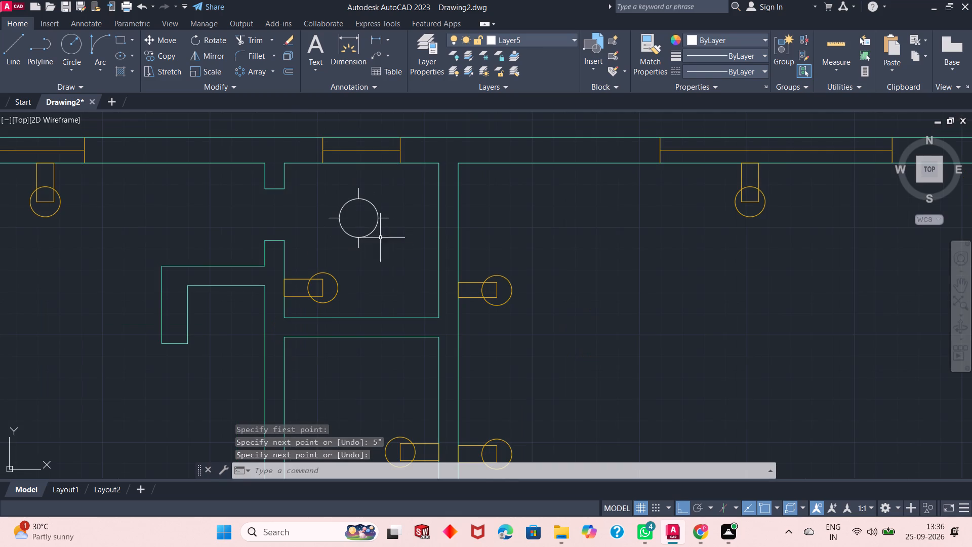
pyautogui.scroll(-1, 369, 224)
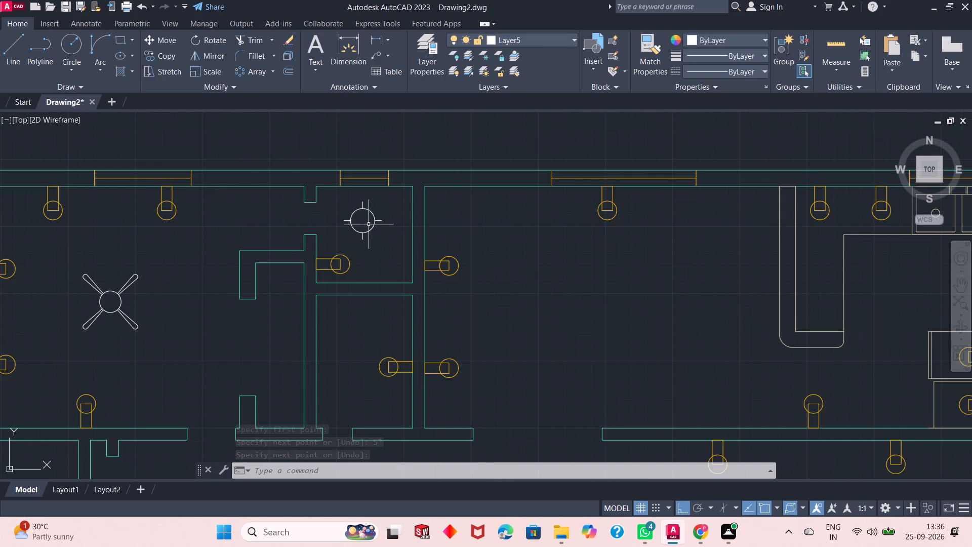
pyautogui.scroll(-1, 369, 224)
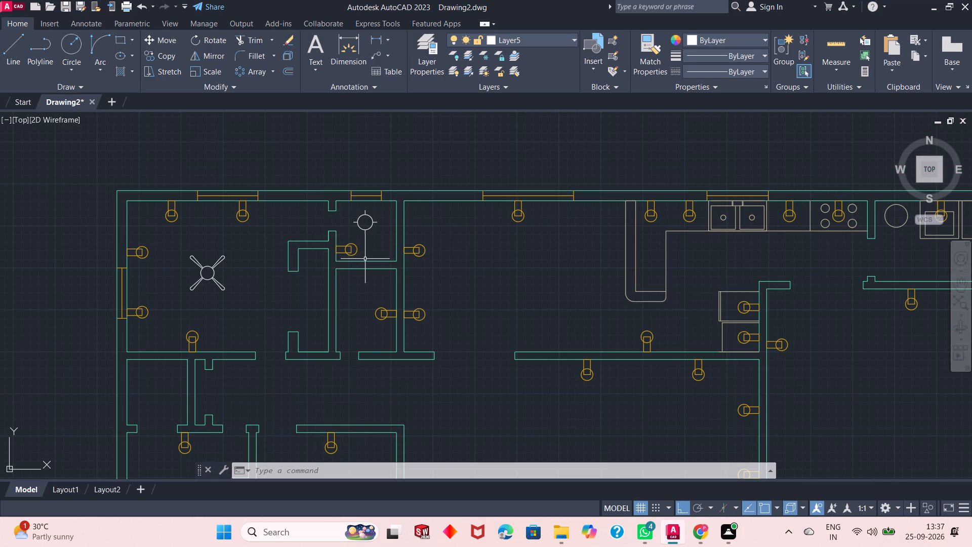
pyautogui.scroll(1, 365, 259)
pyautogui.scroll(-1, 363, 235)
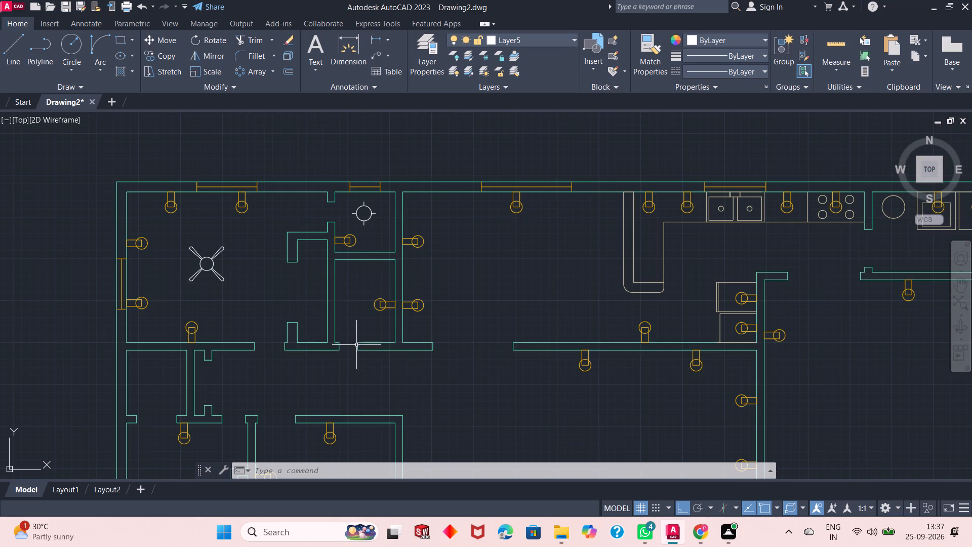
pyautogui.scroll(1, 362, 354)
pyautogui.scroll(-1, 347, 236)
pyautogui.scroll(1, 373, 300)
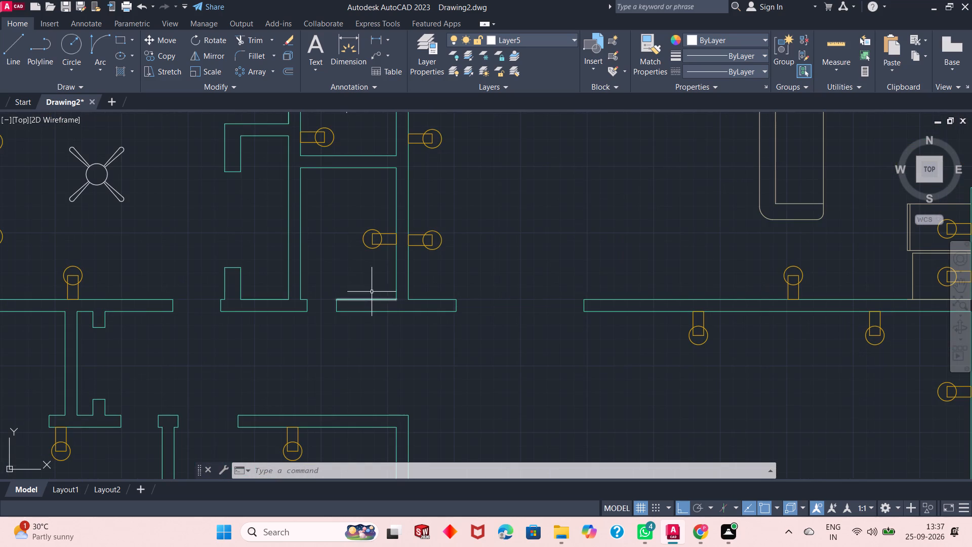
pyautogui.click(74, 48)
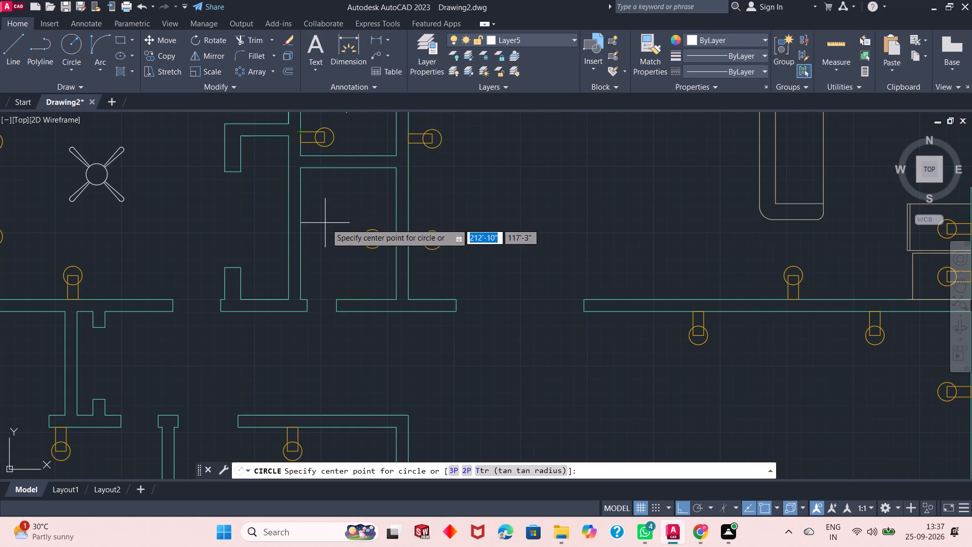
pyautogui.click(370, 279)
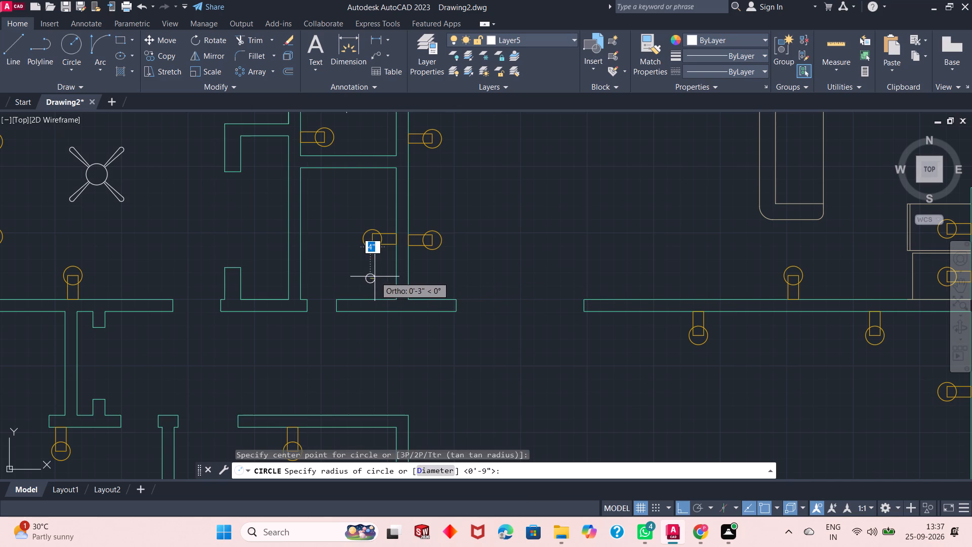
pyautogui.write('9"')
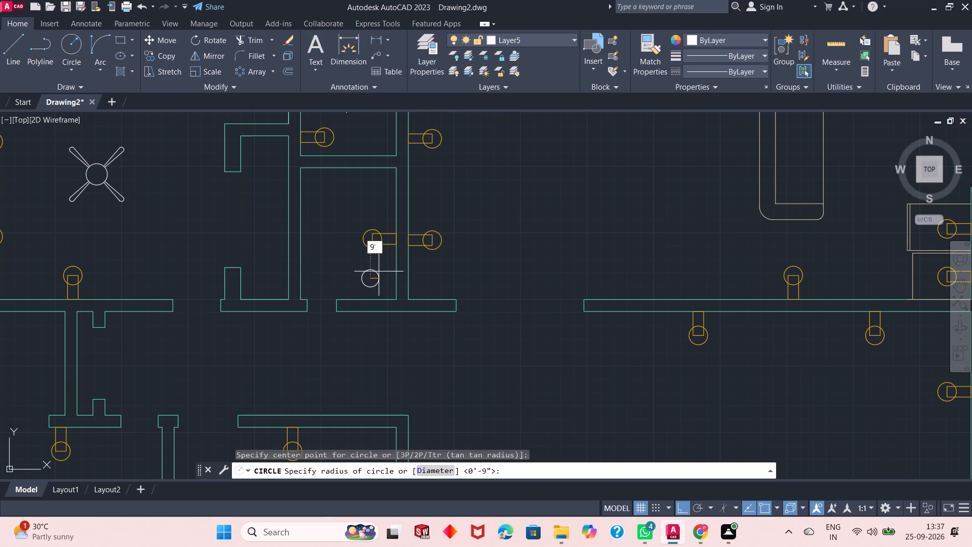
pyautogui.press('Return')
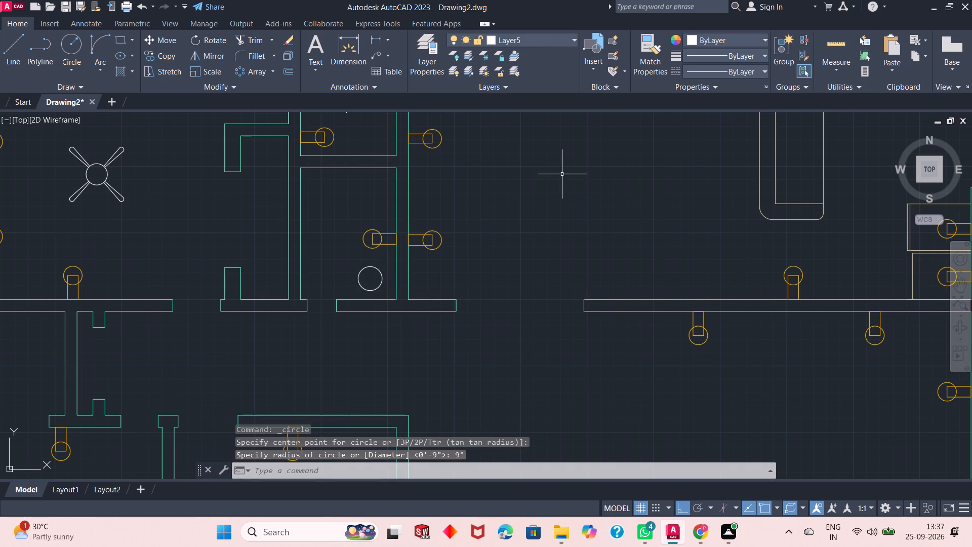
# Draw a 5" line straight down from the bottom quadrant of the narrow room's white circle.
pyautogui.scroll(-2, 374, 291)
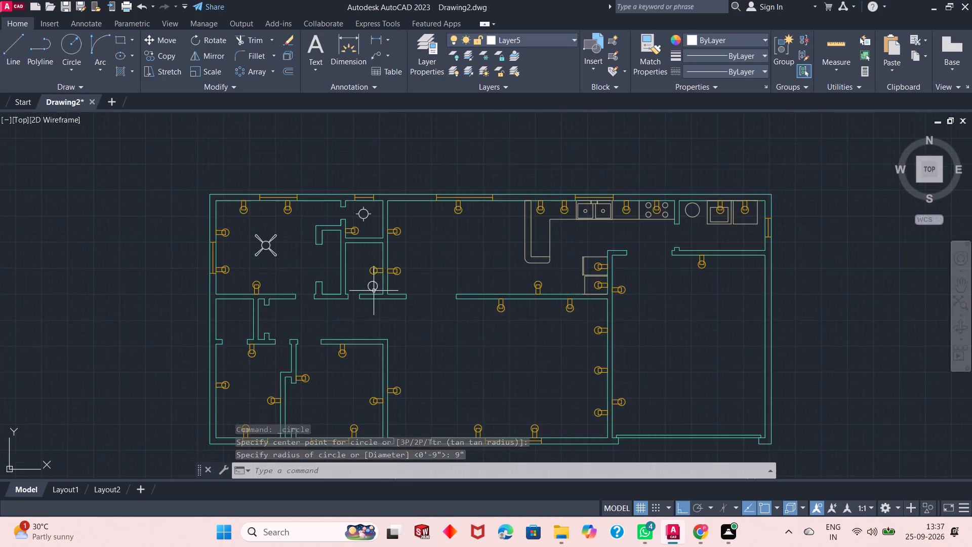
pyautogui.scroll(4, 374, 291)
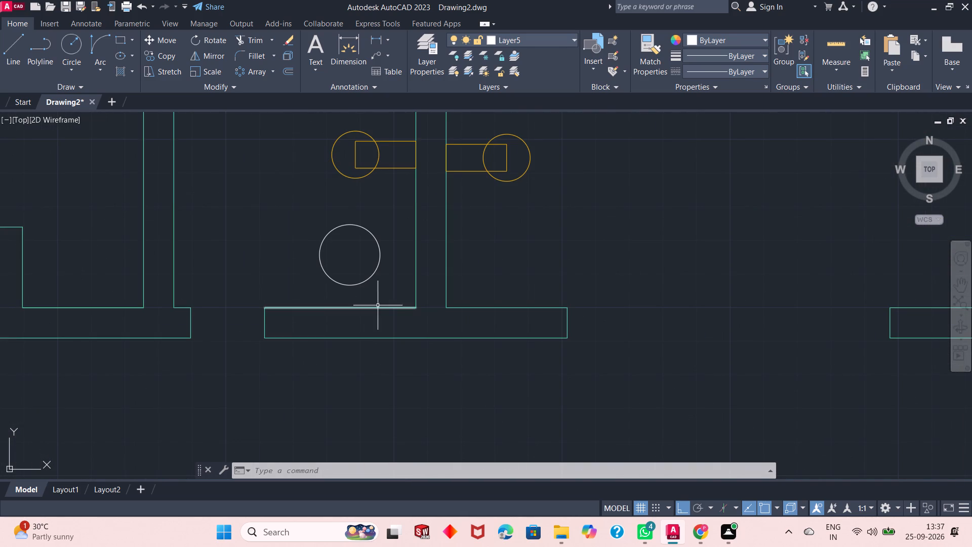
pyautogui.click(4, 48)
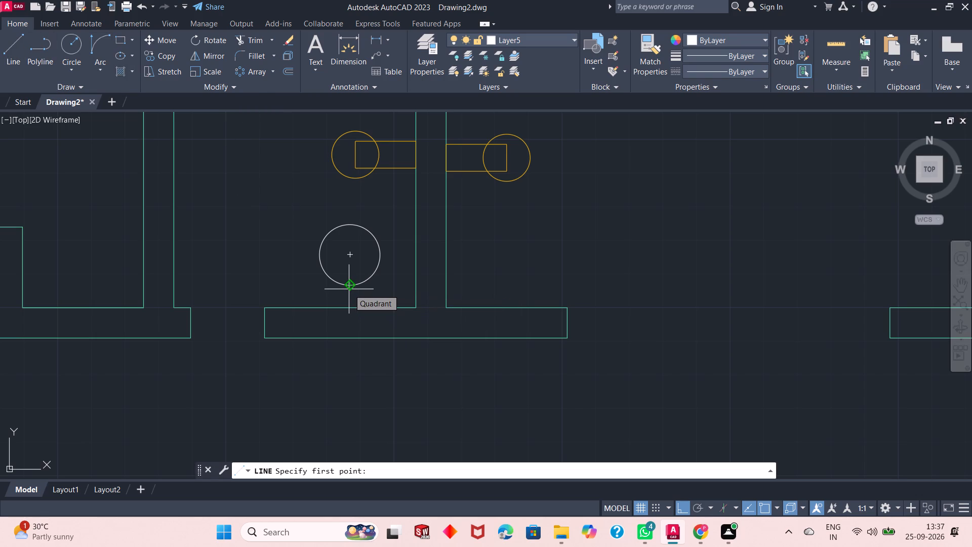
pyautogui.click(349, 289)
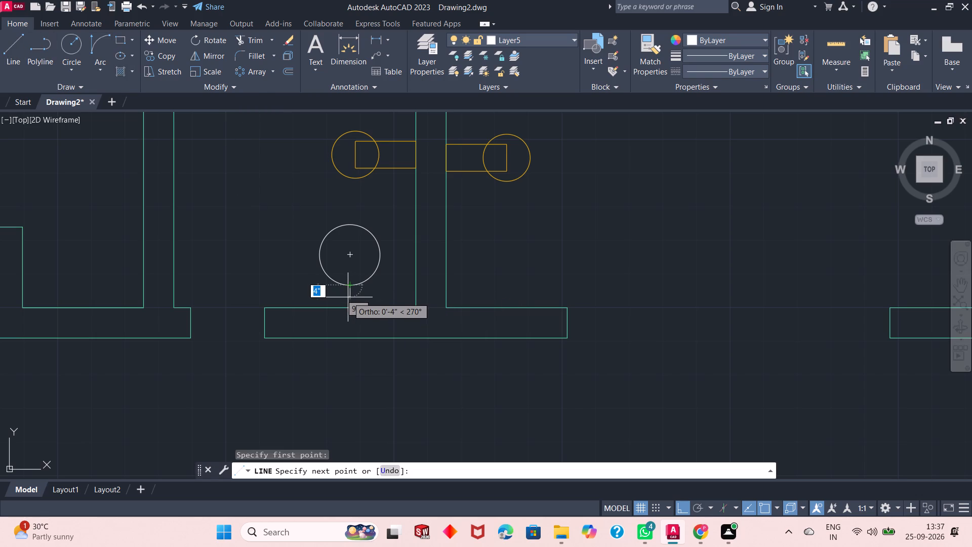
pyautogui.press('5')
pyautogui.write('"')
pyautogui.press('space')
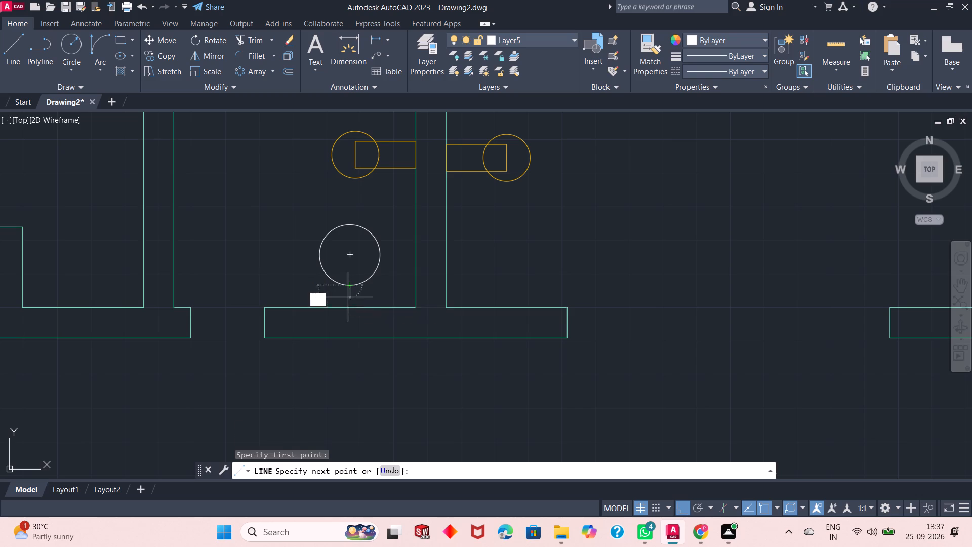
pyautogui.press('space')
# Draw a 5" horizontal line outward from the right quadrant of the narrow room's white circle.
pyautogui.press('space')
pyautogui.click(377, 255)
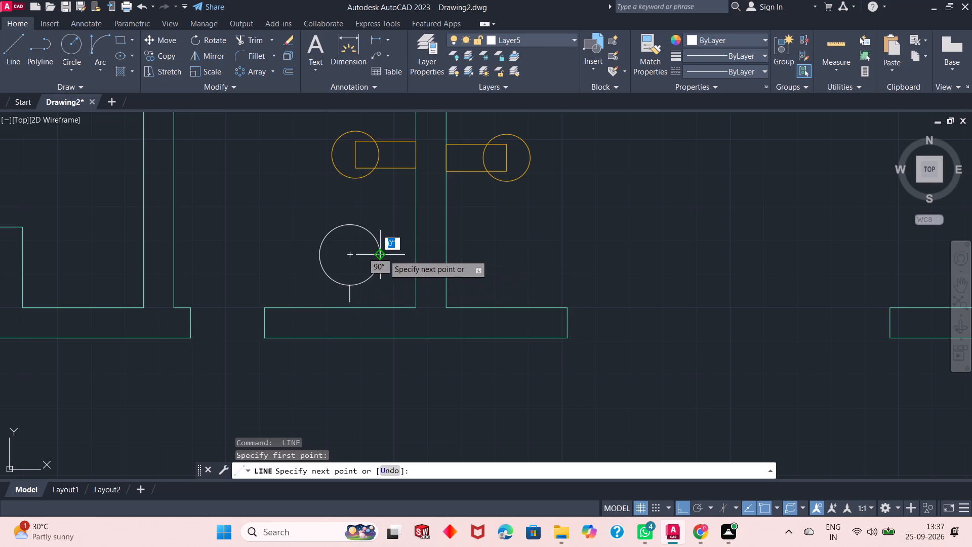
pyautogui.press('5')
pyautogui.write('"')
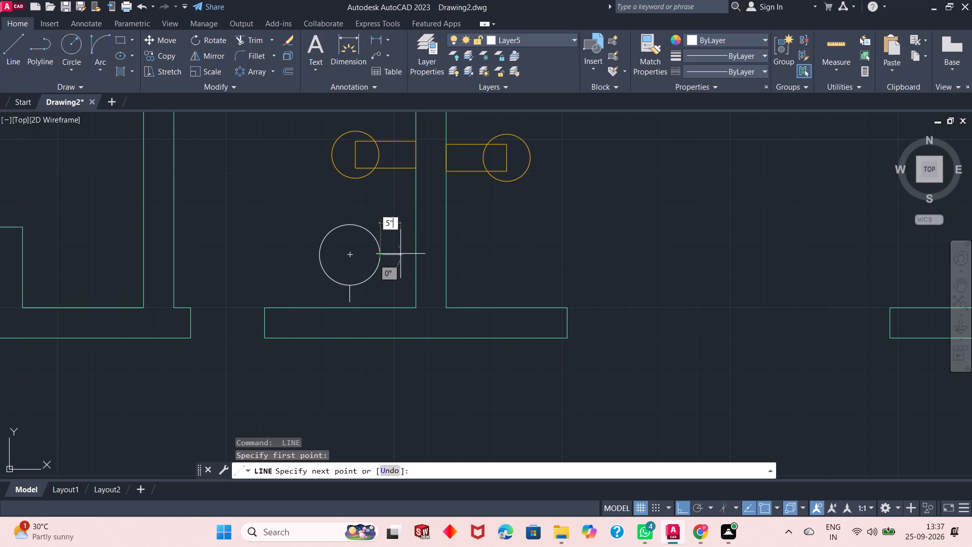
pyautogui.press('space')
pyautogui.press('space')
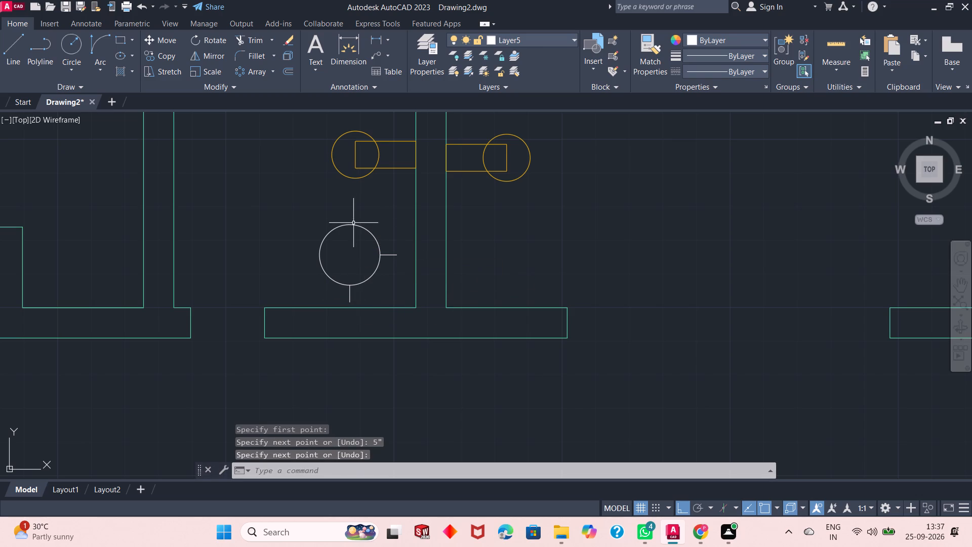
# Draw a 5" line straight up from the top quadrant of the narrow room's white circle.
pyautogui.press('space')
pyautogui.click(350, 225)
pyautogui.write('5"')
pyautogui.press('space')
pyautogui.press('space')
# Draw a 5" horizontal line outward from the left quadrant of the narrow room's white circle.
pyautogui.press('space')
pyautogui.click(319, 255)
pyautogui.write('5"')
pyautogui.press('space')
pyautogui.press('space')
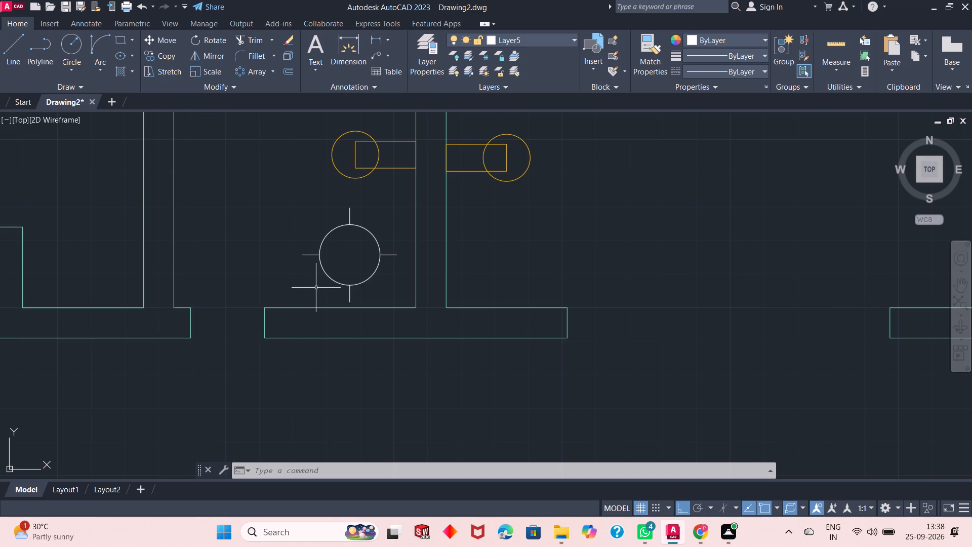
# Add a radius dimension to the fan's central circle, placing its text above the fan.
pyautogui.scroll(2, 331, 279)
pyautogui.scroll(-3, 331, 279)
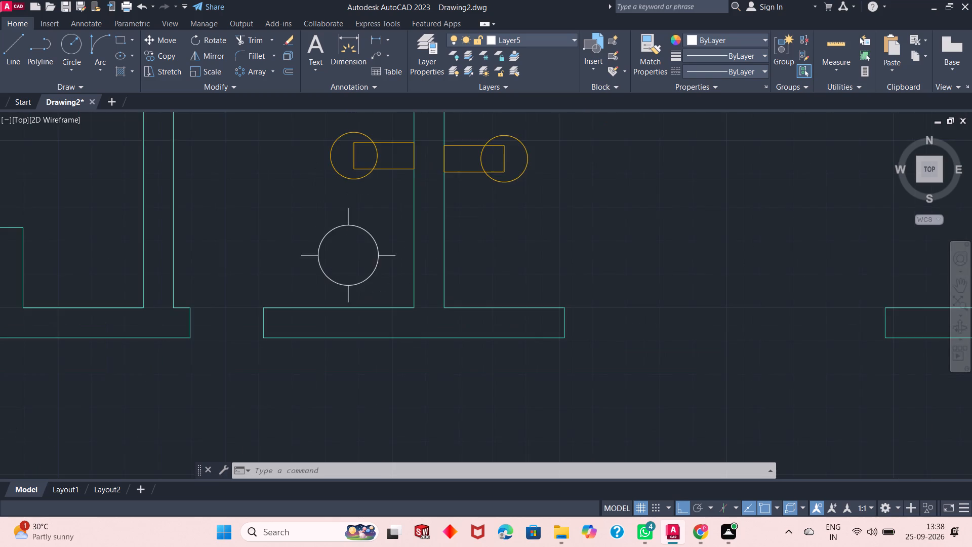
pyautogui.scroll(-1, 331, 279)
pyautogui.scroll(-2, 281, 279)
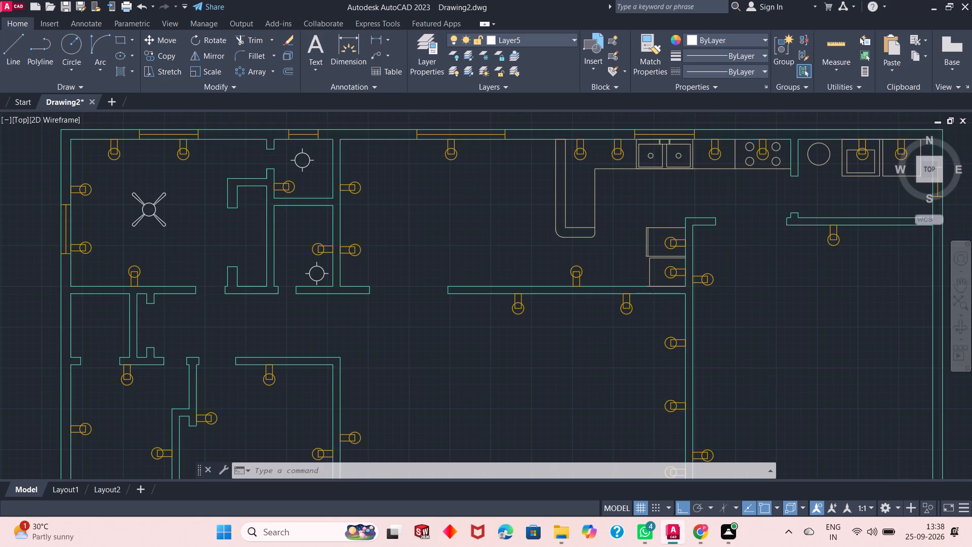
pyautogui.scroll(1, 240, 280)
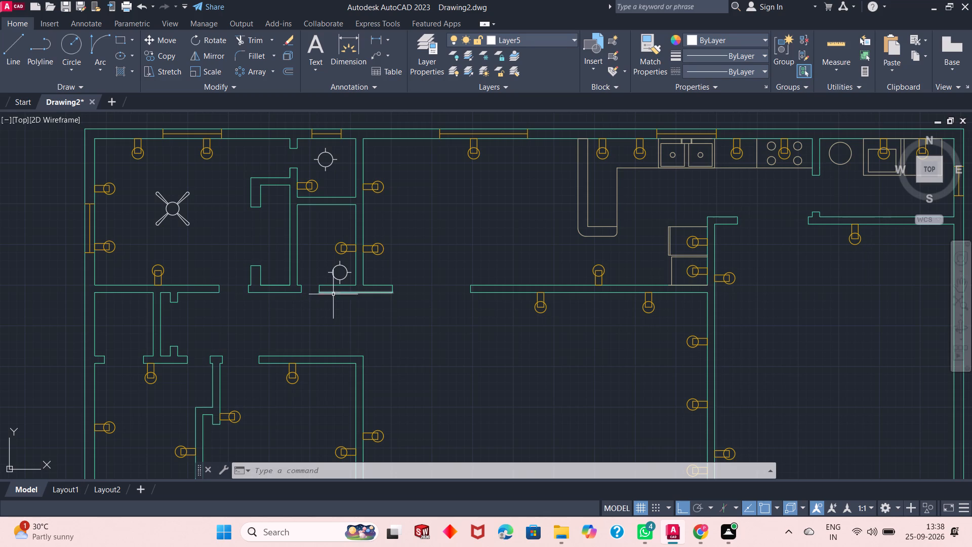
pyautogui.scroll(-1, 334, 312)
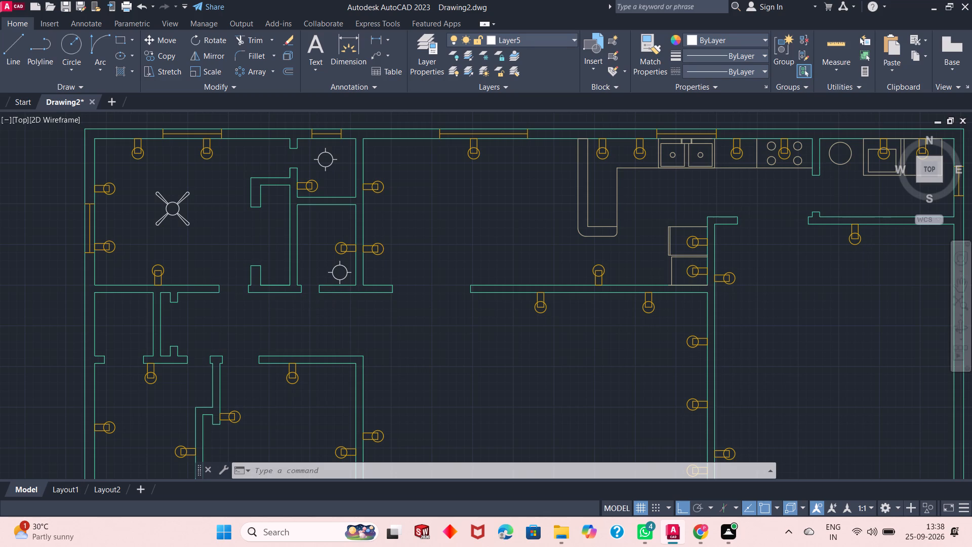
pyautogui.scroll(1, 277, 241)
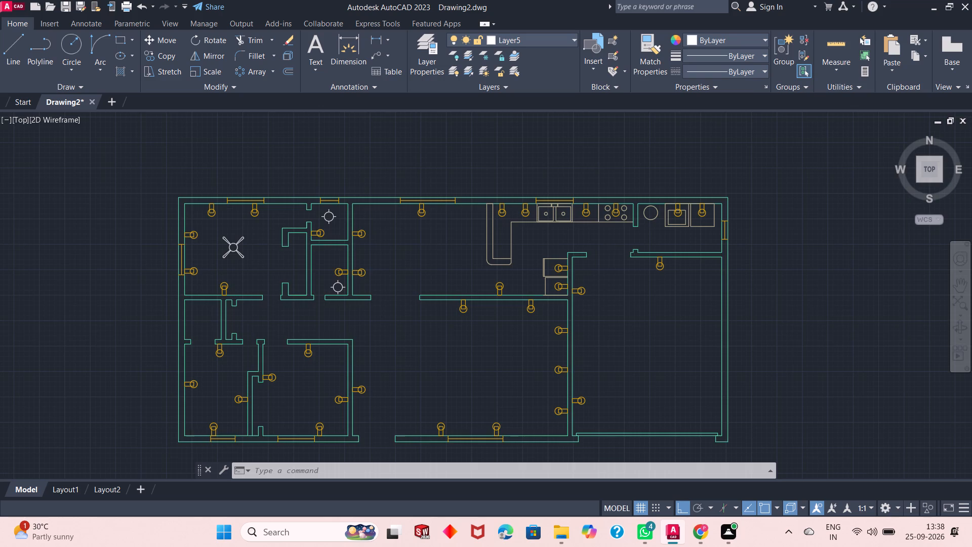
pyautogui.click(386, 36)
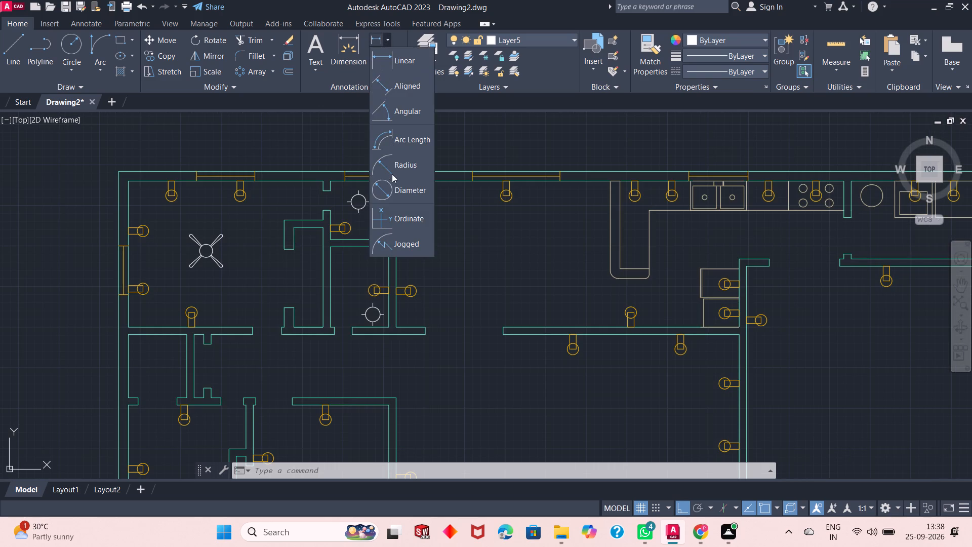
pyautogui.click(394, 165)
pyautogui.click(206, 246)
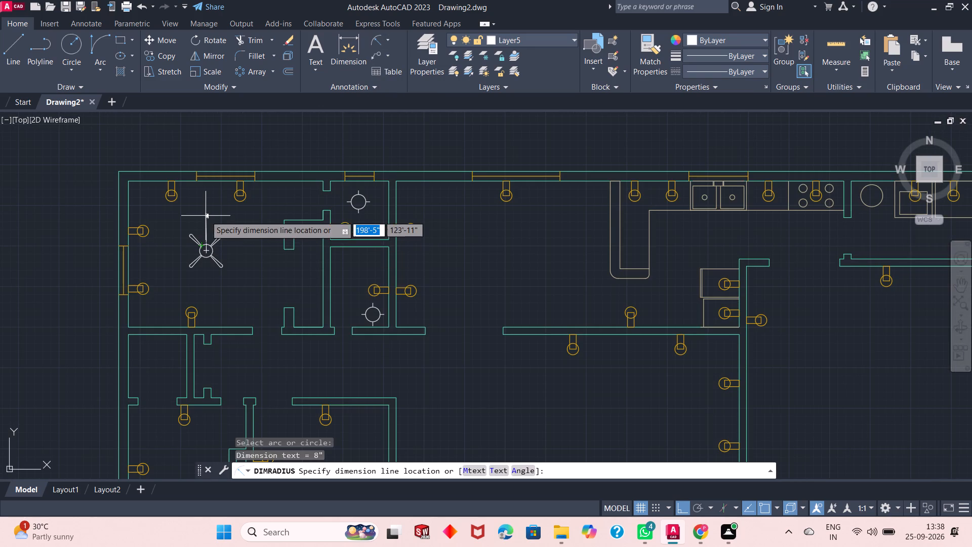
pyautogui.click(206, 216)
pyautogui.scroll(-2, 206, 215)
pyautogui.scroll(7, 206, 215)
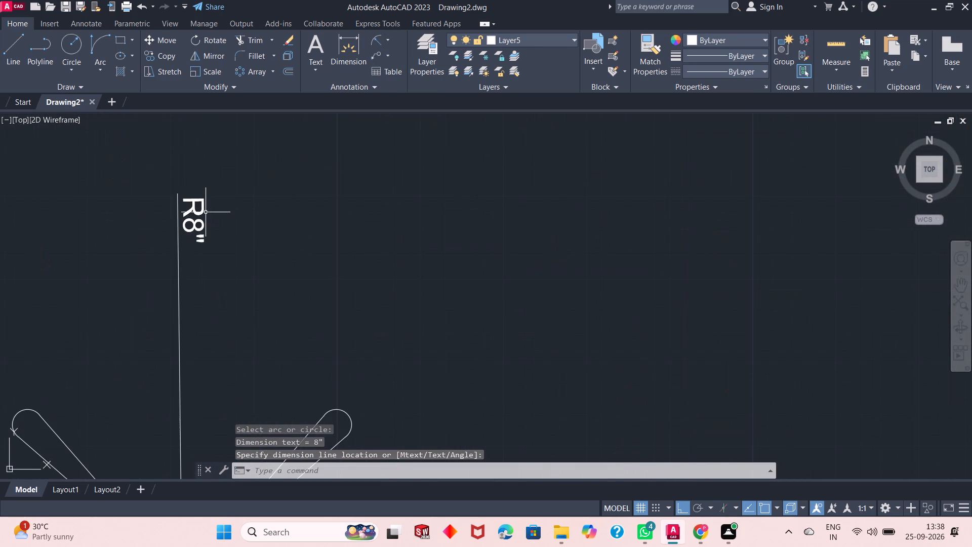
pyautogui.scroll(-3, 206, 212)
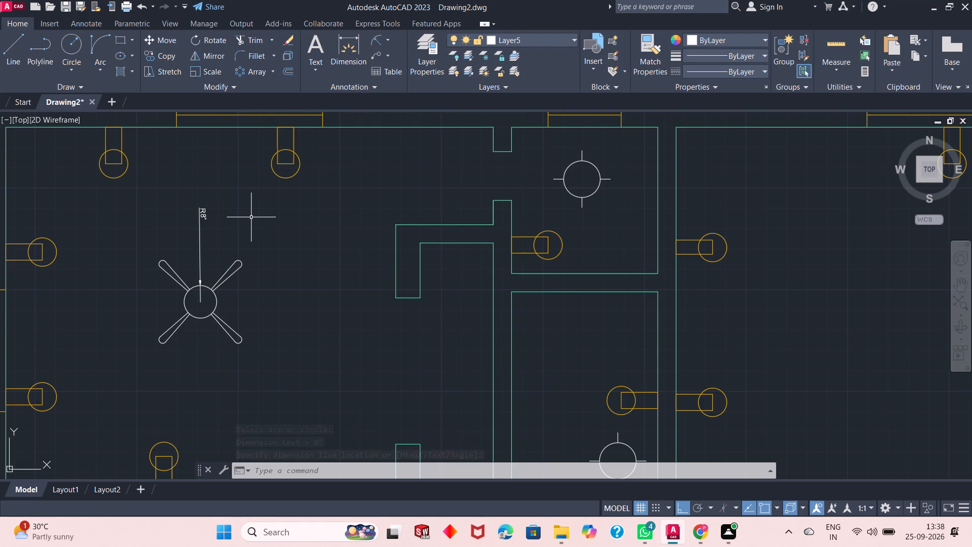
# Undo the fan's radius dimension and the light symbols in both small rooms, including their quadrant lines and circles.
pyautogui.hotkey('ctrl', 'z')
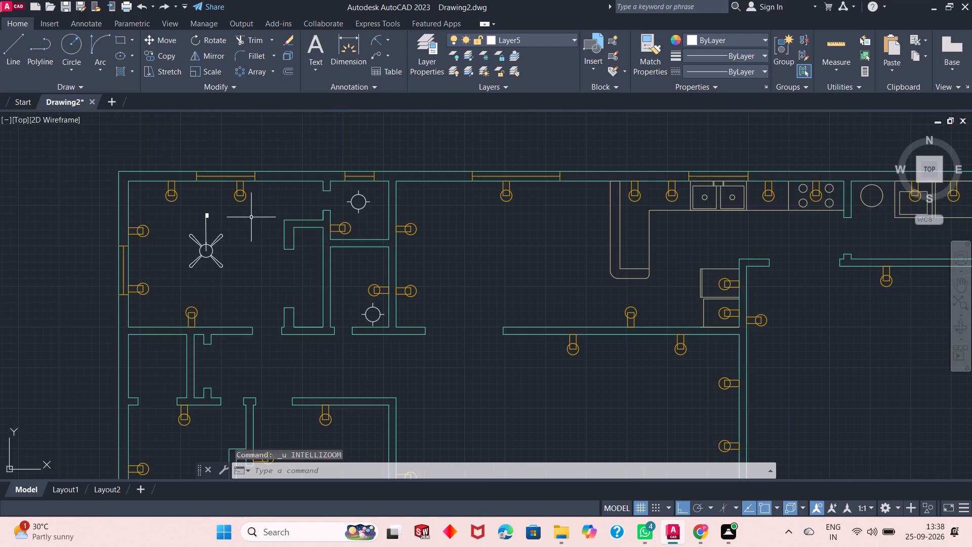
pyautogui.hotkey('ctrl', 'z')
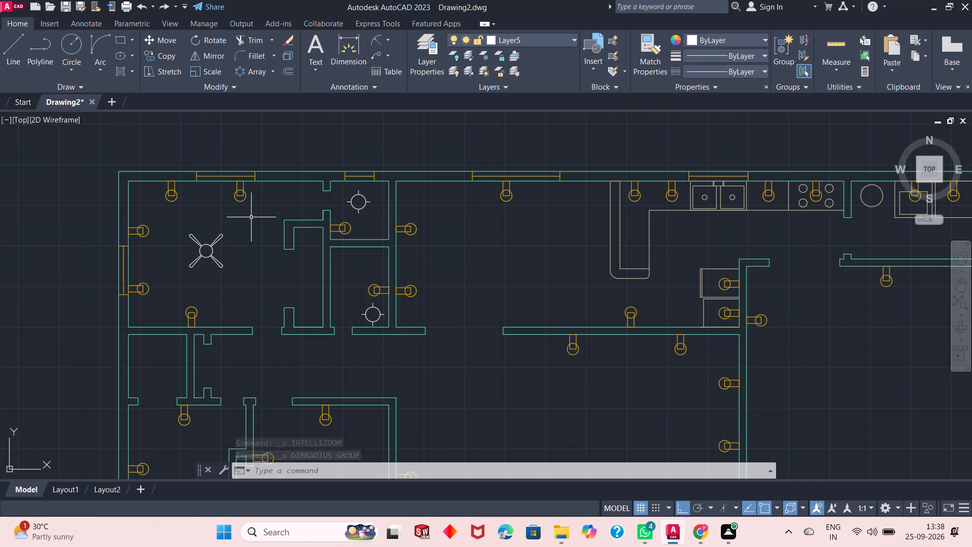
pyautogui.hotkey('ctrl', 'z')
pyautogui.hotkey('ctrl', 'z')
pyautogui.hotkey('ctrl', 'z')
pyautogui.hotkey('ctrl', 'z')
pyautogui.hotkey('ctrl', 'z')
pyautogui.hotkey('ctrl', 'z')
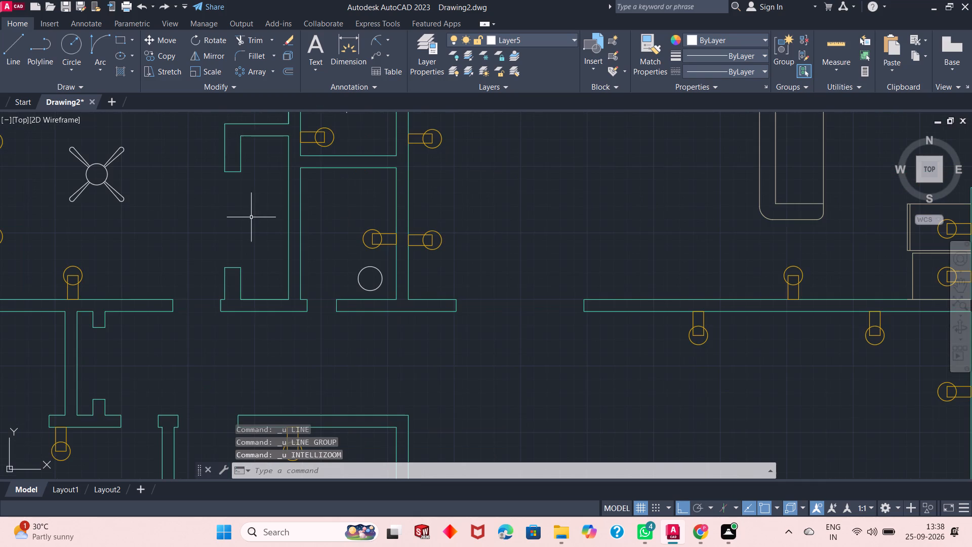
pyautogui.hotkey('ctrl', 'z')
pyautogui.hotkey('ctrl', 'z')
pyautogui.hotkey('ctrl', 'z')
pyautogui.hotkey('ctrl', 'z')
pyautogui.hotkey('ctrl', 'z')
pyautogui.hotkey('ctrl', 'z')
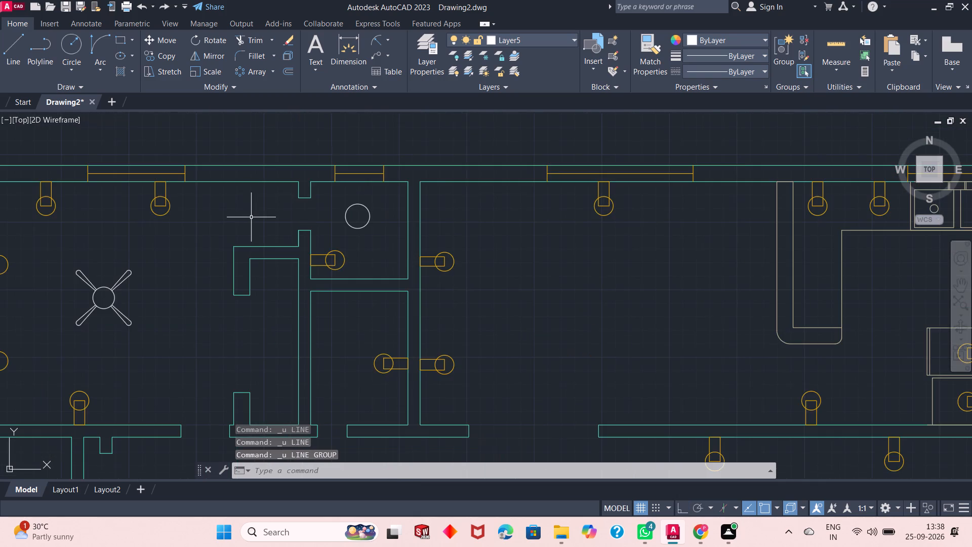
pyautogui.hotkey('ctrl', 'z')
pyautogui.hotkey('ctrl', 'z')
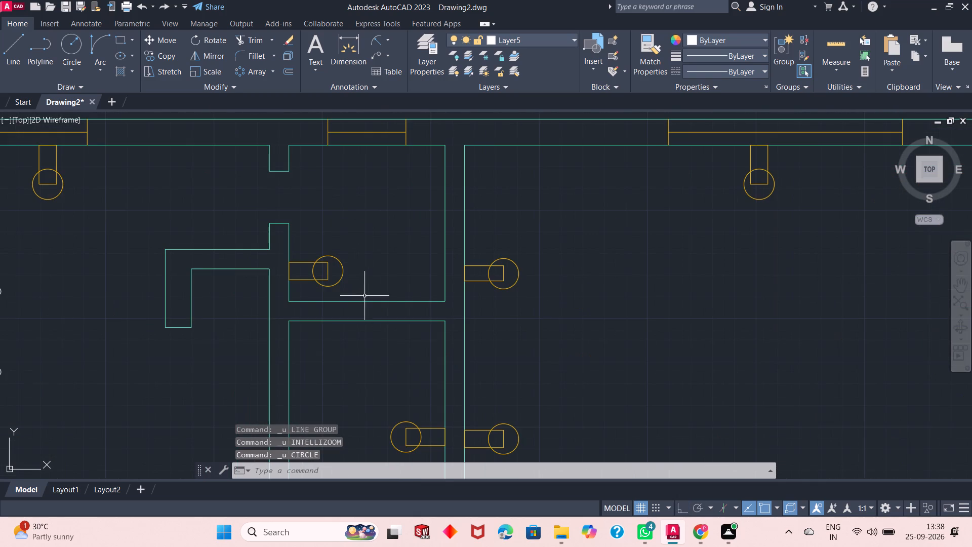
# Draw a circle with an 8" radius in the middle of the upper small room, below its window.
pyautogui.scroll(1, 375, 304)
pyautogui.scroll(-5, 379, 298)
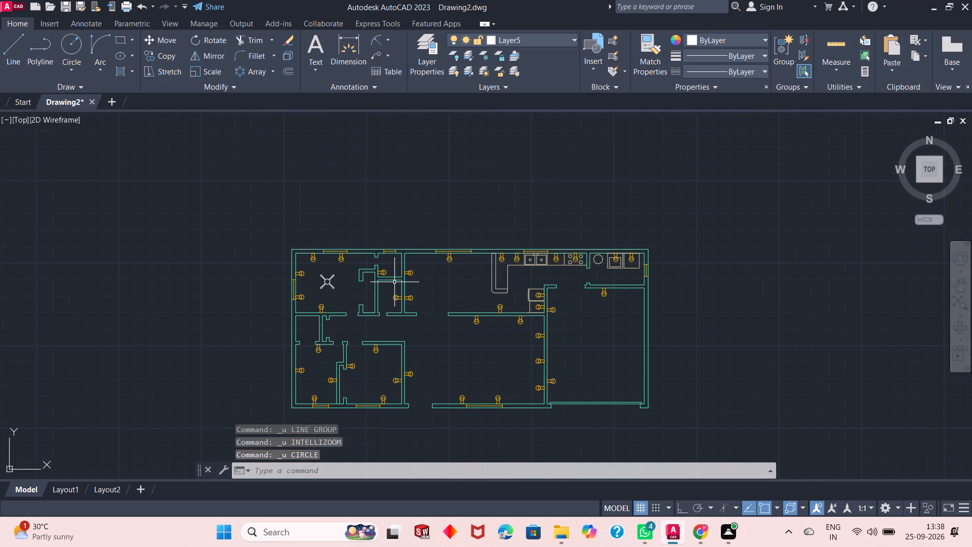
pyautogui.scroll(4, 390, 265)
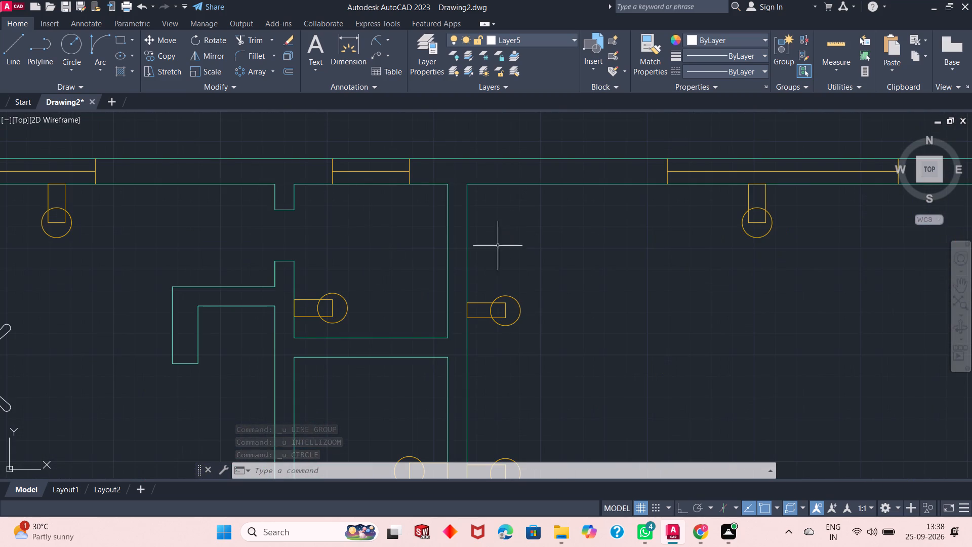
pyautogui.click(76, 47)
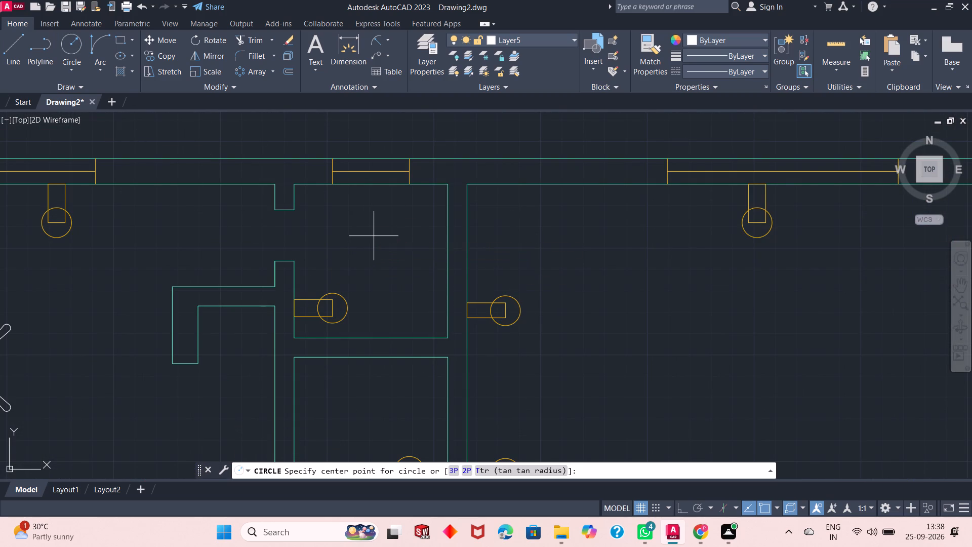
pyautogui.click(374, 236)
pyautogui.write('8"')
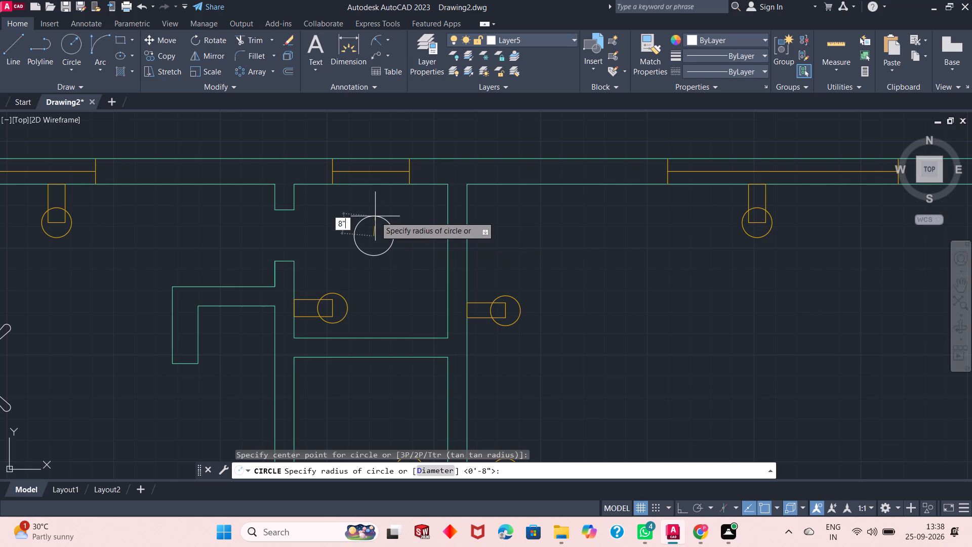
pyautogui.press('Return')
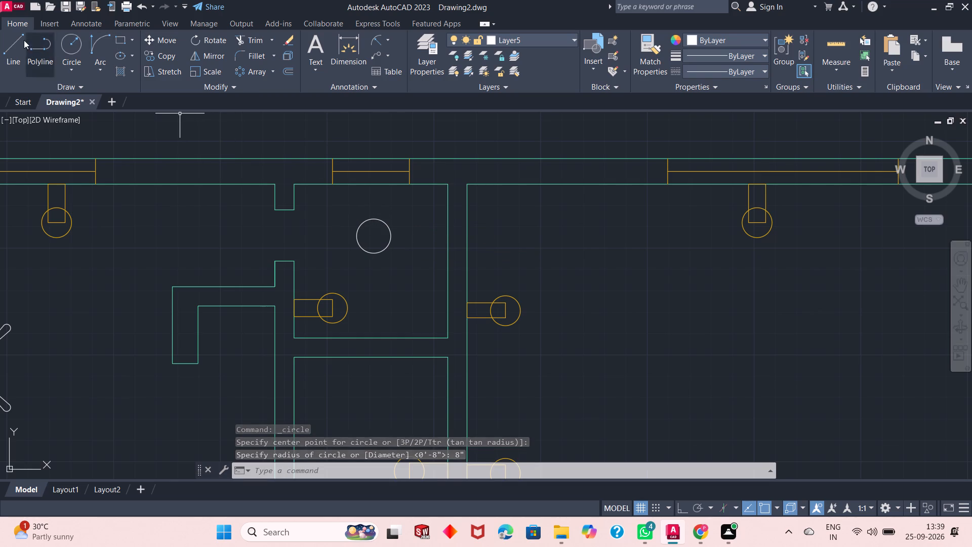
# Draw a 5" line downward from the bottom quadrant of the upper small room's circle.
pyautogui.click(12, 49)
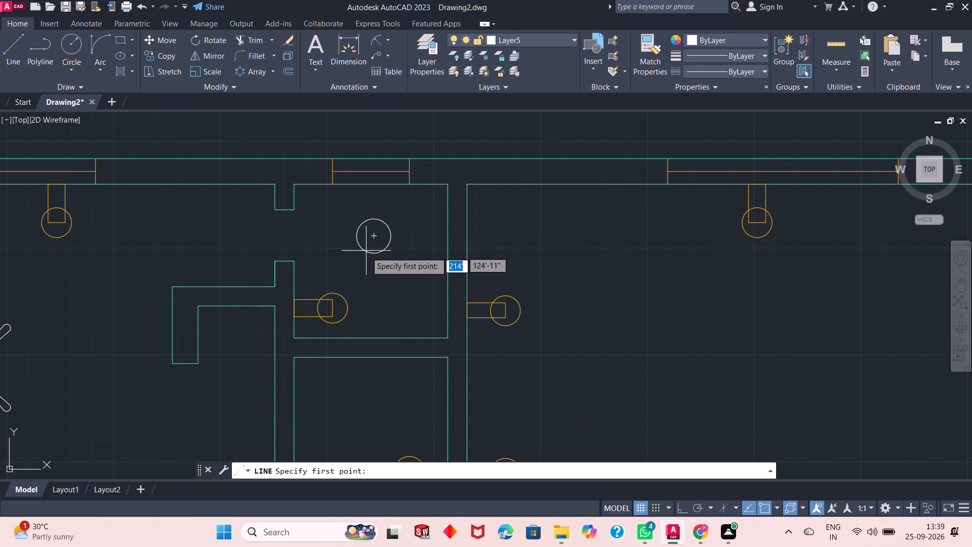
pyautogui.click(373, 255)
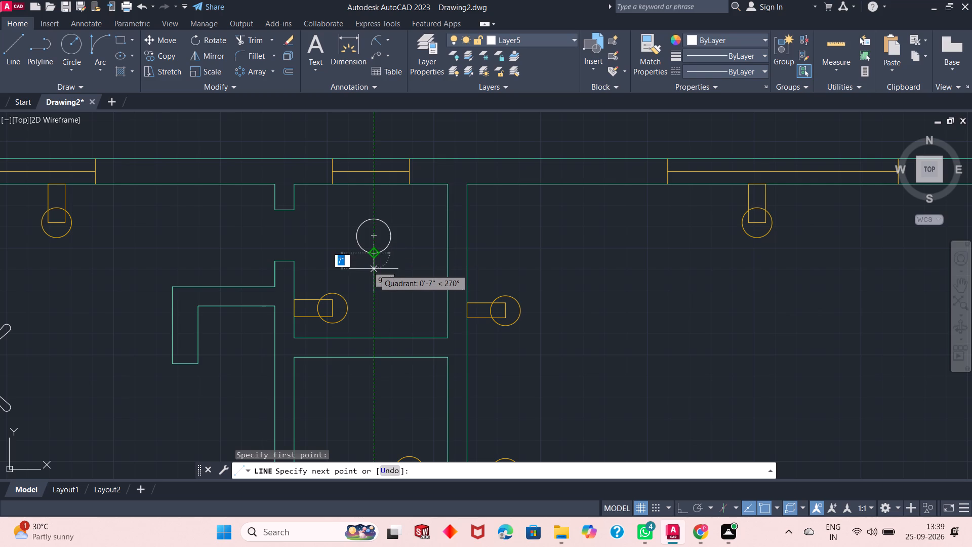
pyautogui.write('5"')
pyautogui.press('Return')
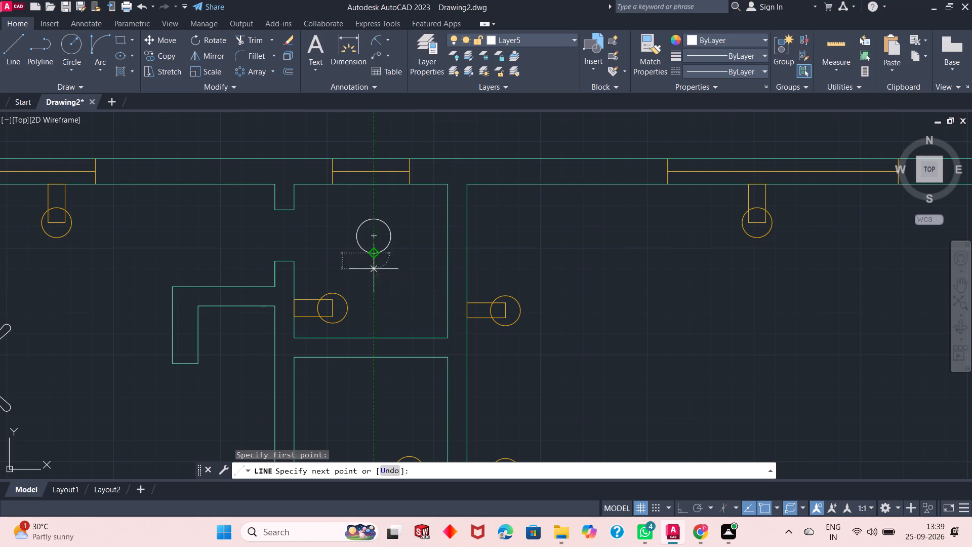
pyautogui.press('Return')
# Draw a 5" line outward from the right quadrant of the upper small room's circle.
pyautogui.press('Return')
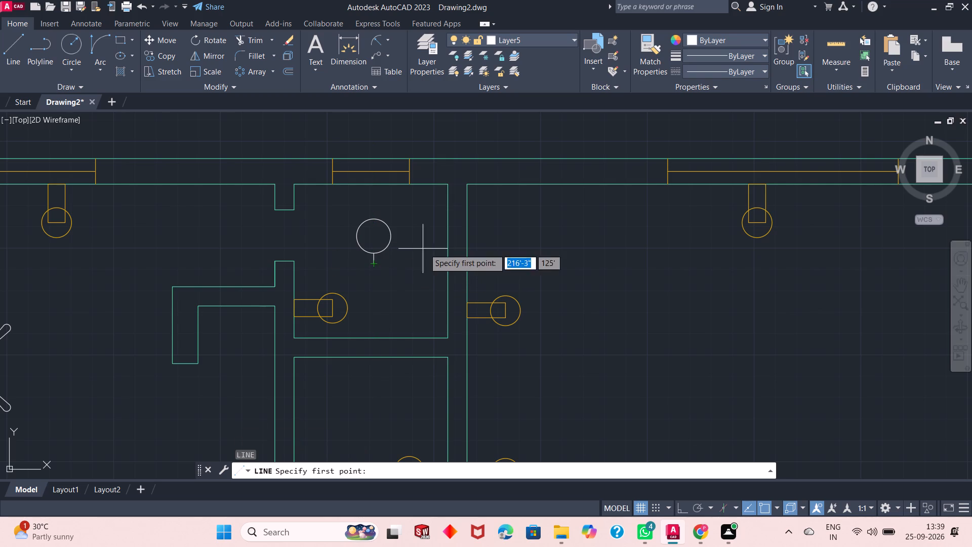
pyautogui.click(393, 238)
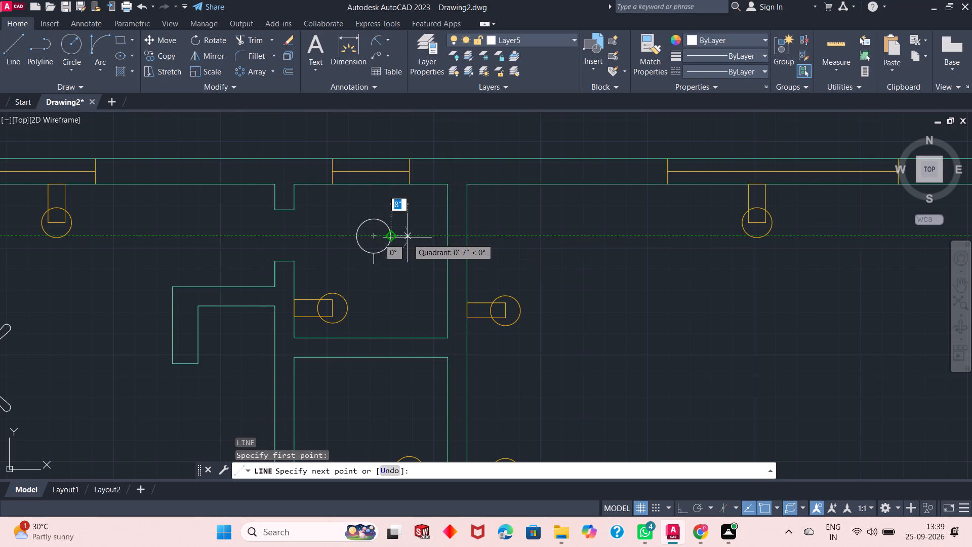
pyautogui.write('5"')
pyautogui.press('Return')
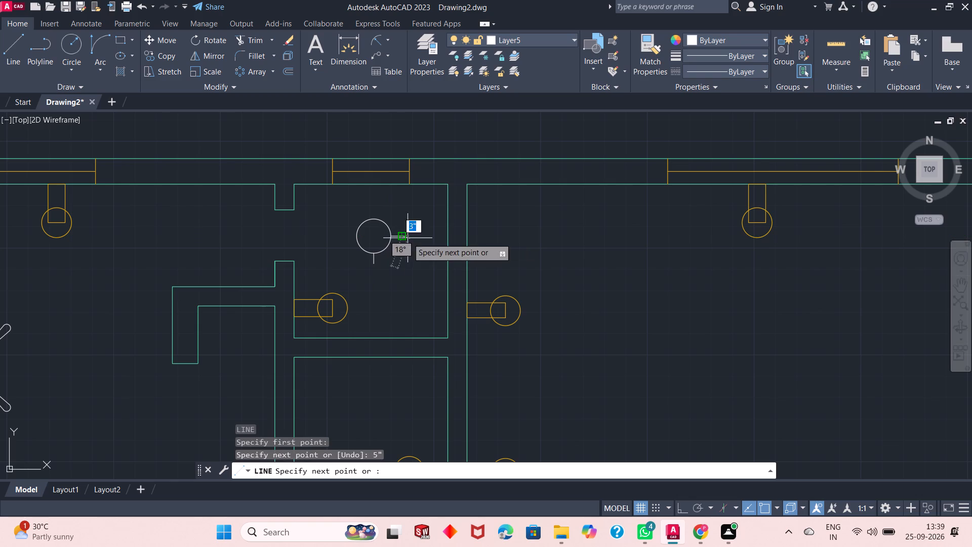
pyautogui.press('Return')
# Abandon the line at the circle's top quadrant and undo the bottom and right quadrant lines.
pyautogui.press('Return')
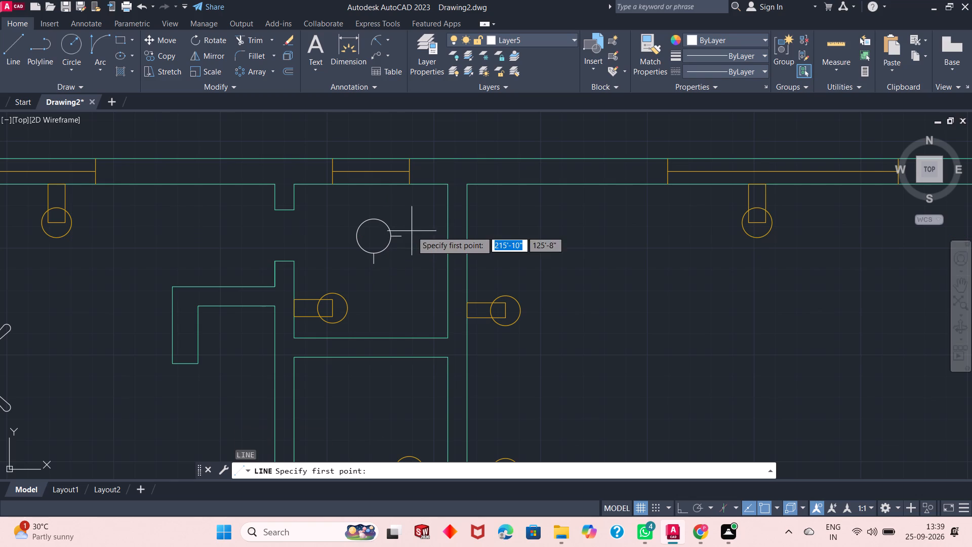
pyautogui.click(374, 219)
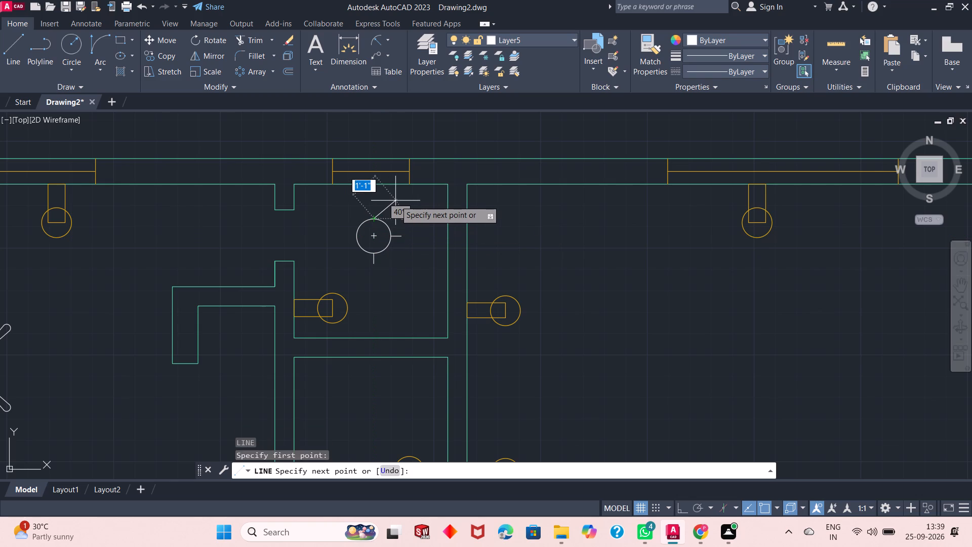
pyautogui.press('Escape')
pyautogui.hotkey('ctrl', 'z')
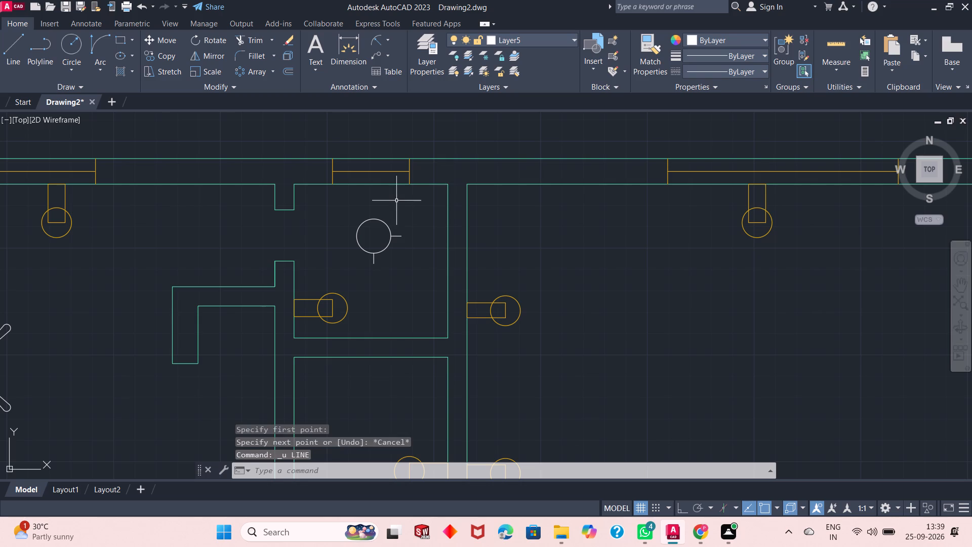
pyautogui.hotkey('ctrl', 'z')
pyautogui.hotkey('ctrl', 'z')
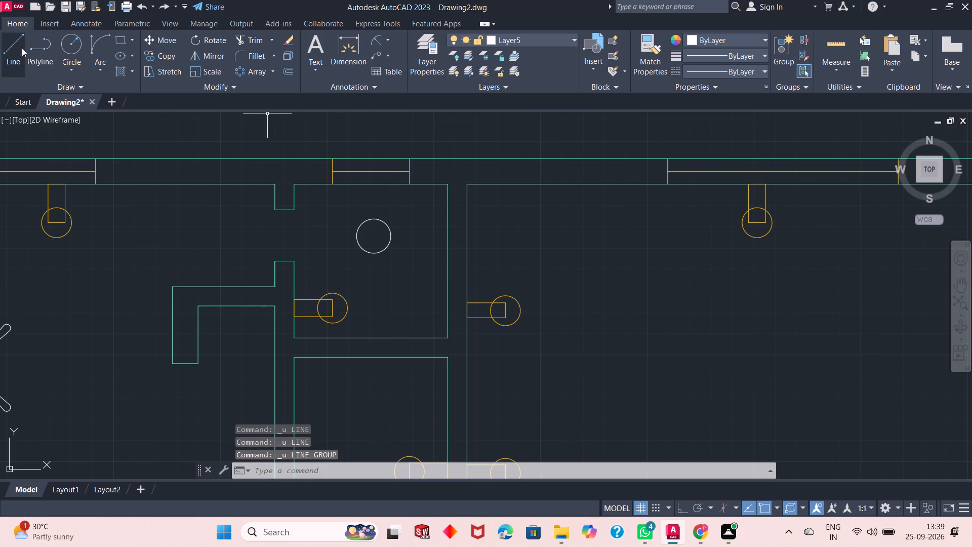
# With ortho mode on, draw a 5" line straight down from the bottom quadrant of the upper small room's circle.
pyautogui.click(20, 49)
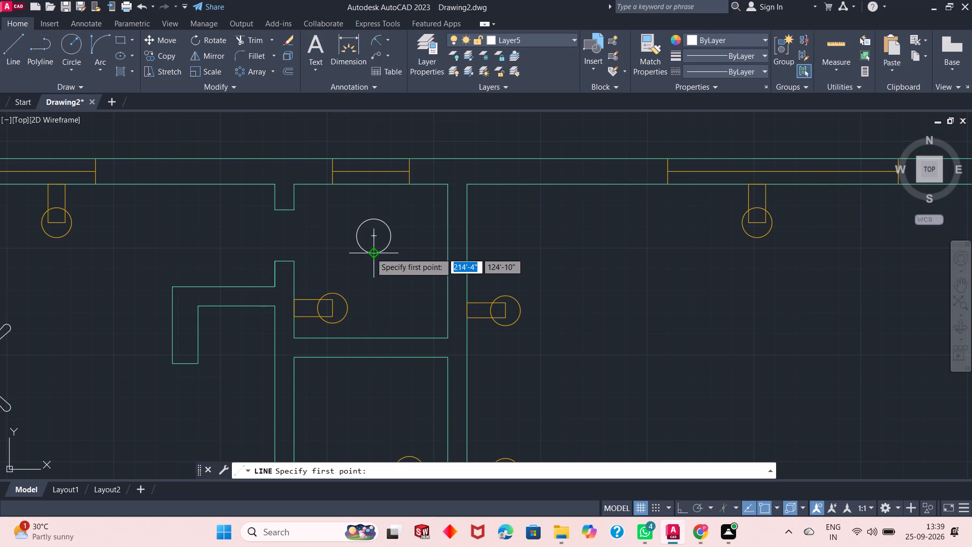
pyautogui.click(371, 253)
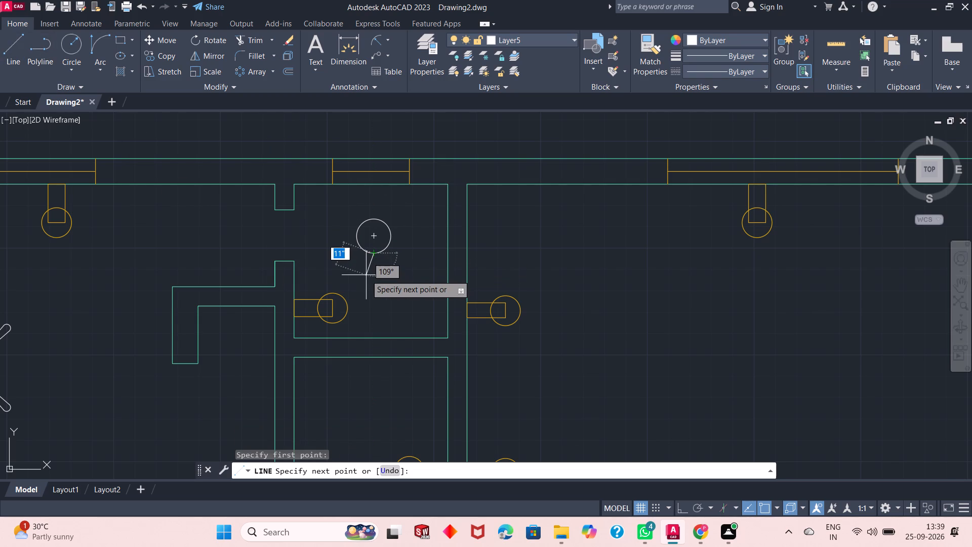
pyautogui.press('F8')
pyautogui.write('5"')
pyautogui.press('Return')
pyautogui.press('Return')
# Draw a 5" horizontal line outward from the right quadrant of the upper small room's circle.
pyautogui.press('Return')
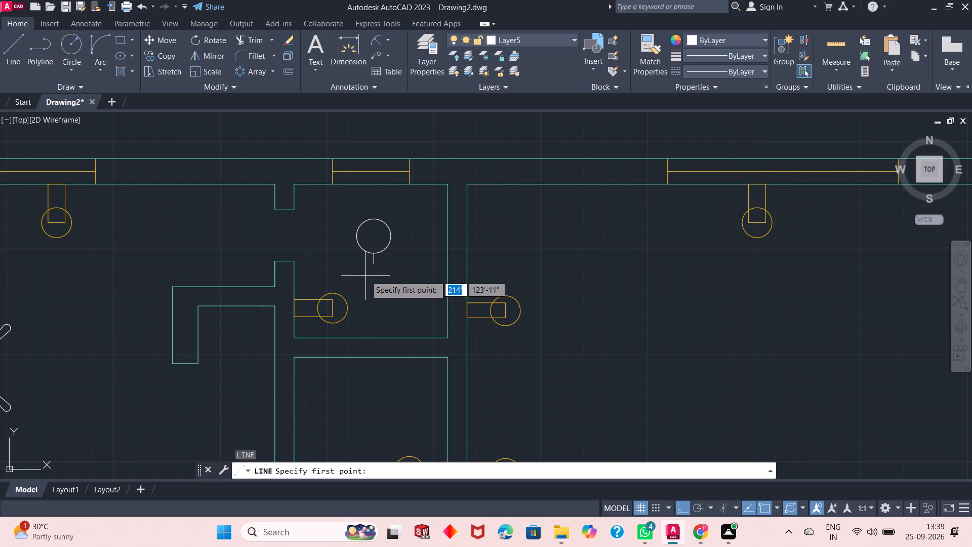
pyautogui.click(389, 239)
pyautogui.write('5"')
pyautogui.press('Return')
pyautogui.press('Return')
# Draw a 5" line straight up from the top quadrant of the upper small room's circle.
pyautogui.press('Return')
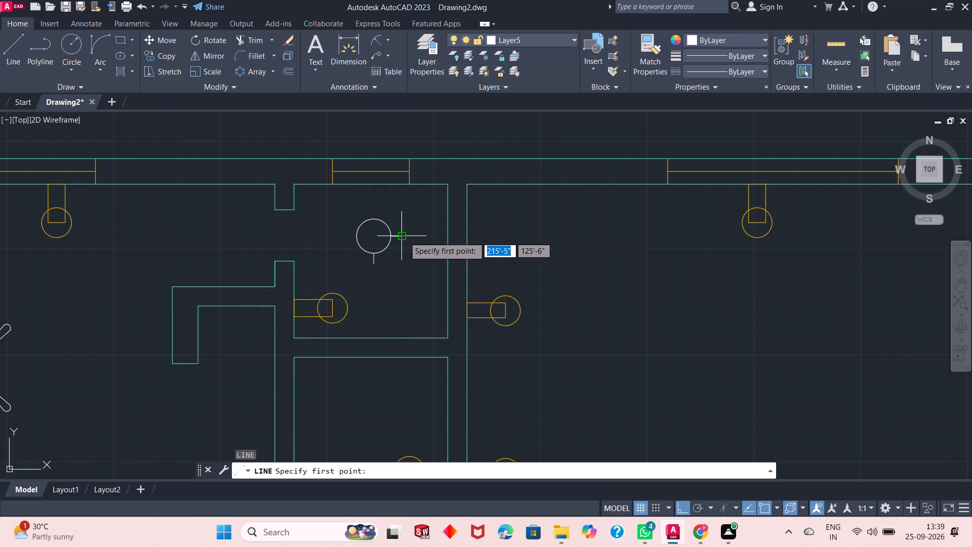
pyautogui.click(374, 220)
pyautogui.write('5"')
pyautogui.press('Return')
pyautogui.press('Return')
pyautogui.press('Return')
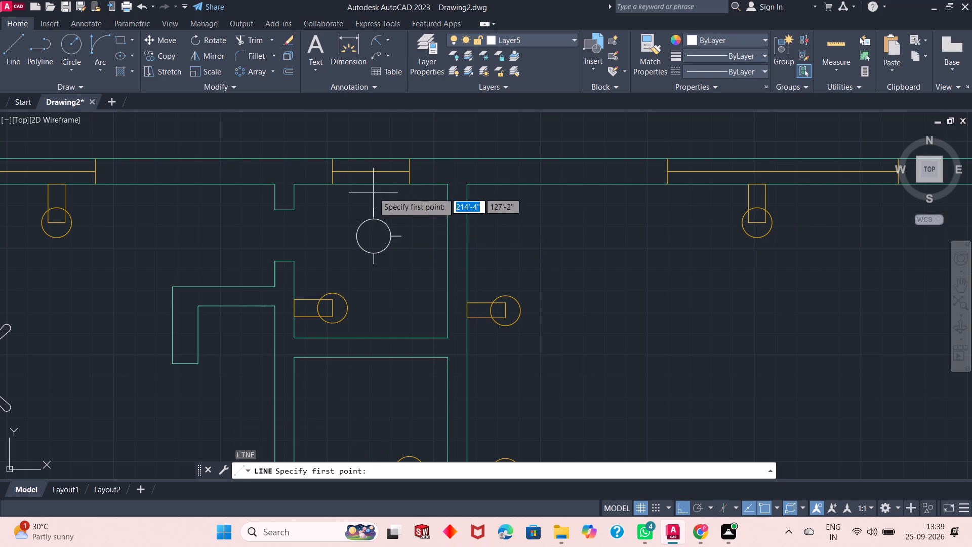
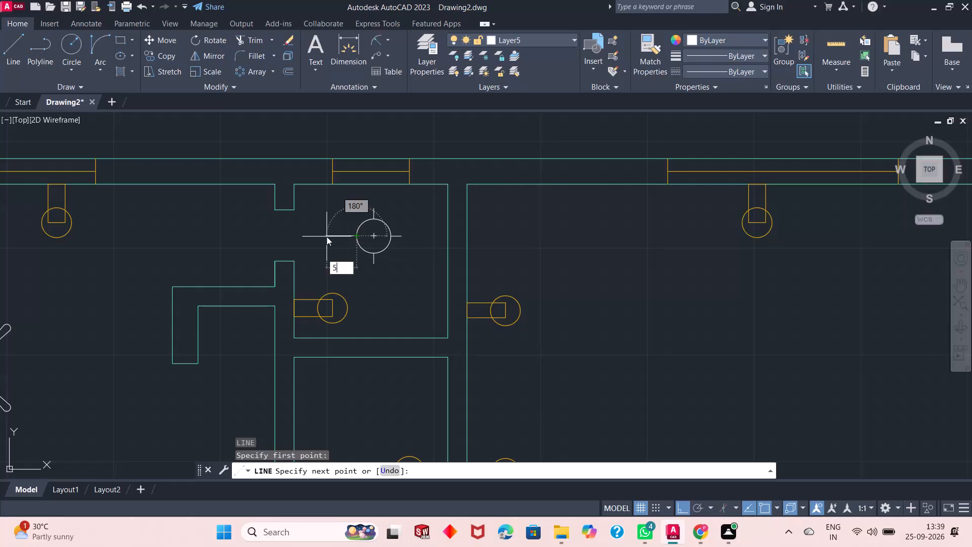
# Complete the 5" horizontal line outward from the left quadrant of the upper small room's circle.
pyautogui.press('Return')
pyautogui.press('Return')
pyautogui.press('Return')
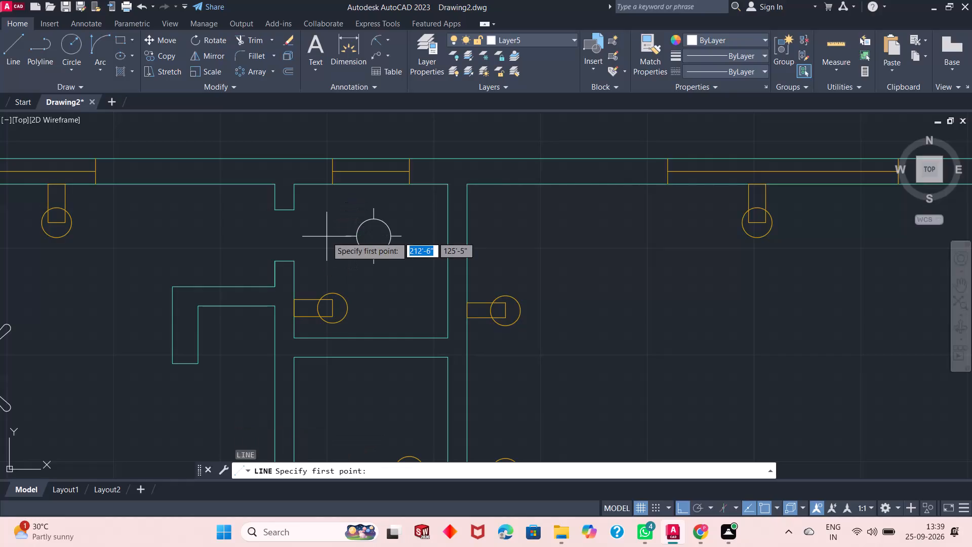
pyautogui.press('Escape')
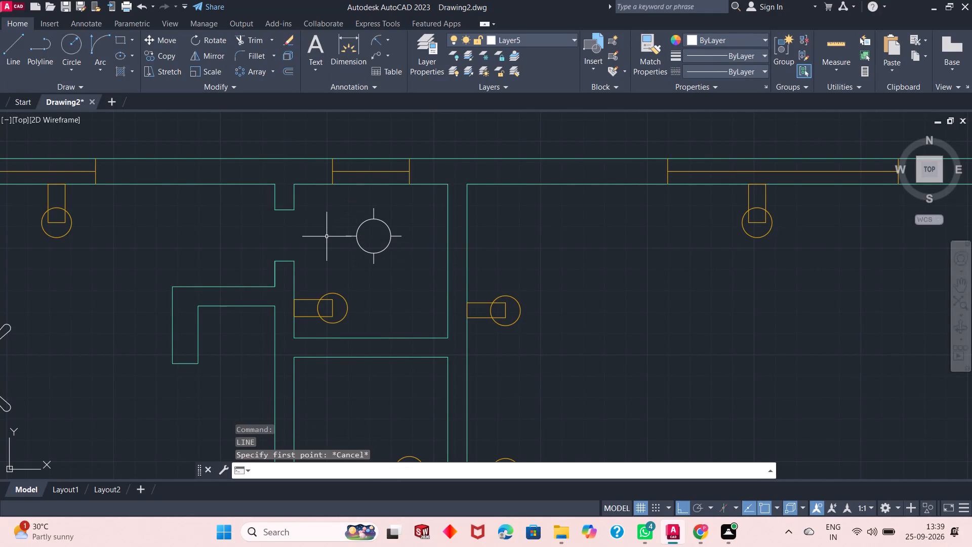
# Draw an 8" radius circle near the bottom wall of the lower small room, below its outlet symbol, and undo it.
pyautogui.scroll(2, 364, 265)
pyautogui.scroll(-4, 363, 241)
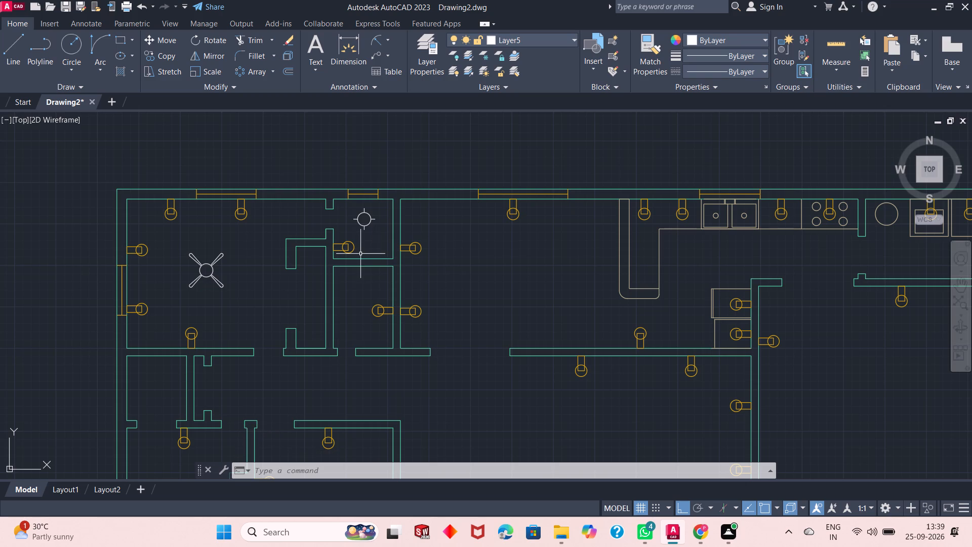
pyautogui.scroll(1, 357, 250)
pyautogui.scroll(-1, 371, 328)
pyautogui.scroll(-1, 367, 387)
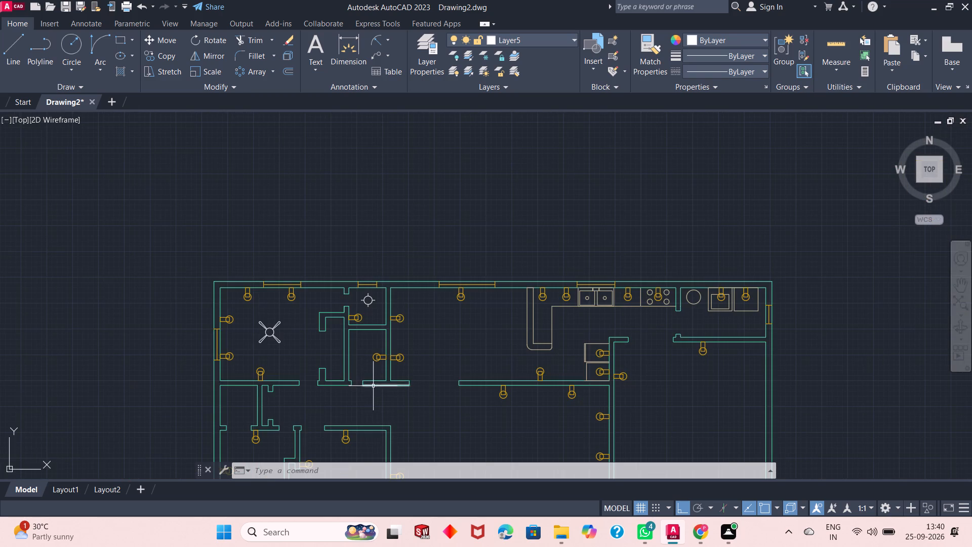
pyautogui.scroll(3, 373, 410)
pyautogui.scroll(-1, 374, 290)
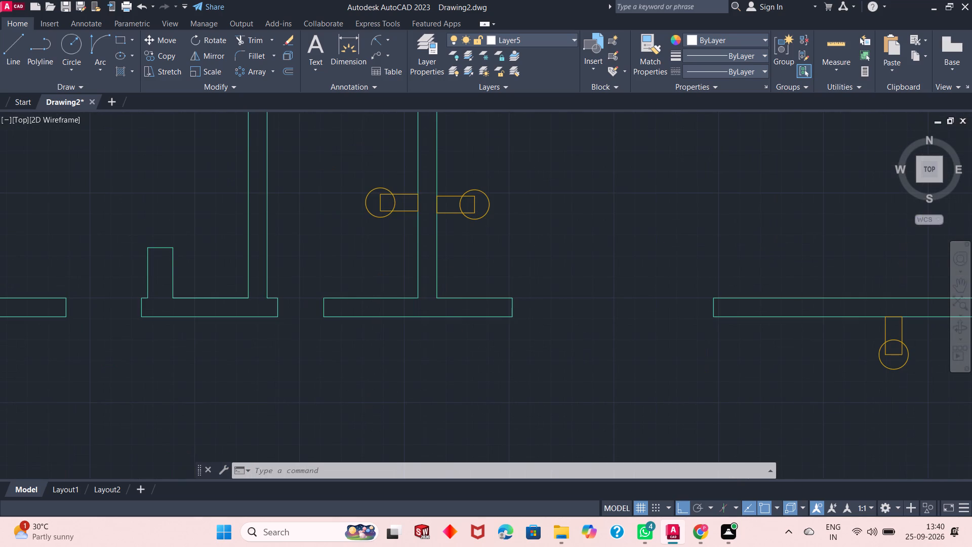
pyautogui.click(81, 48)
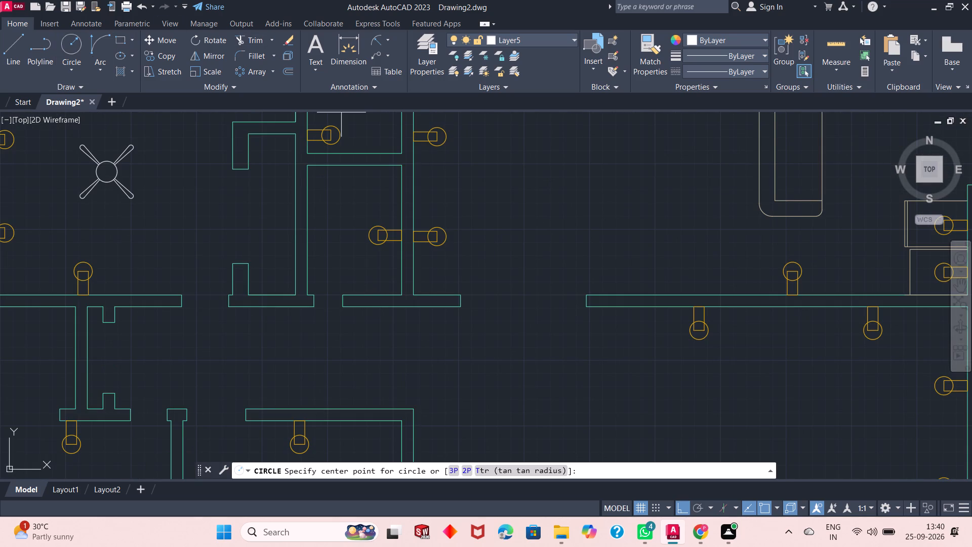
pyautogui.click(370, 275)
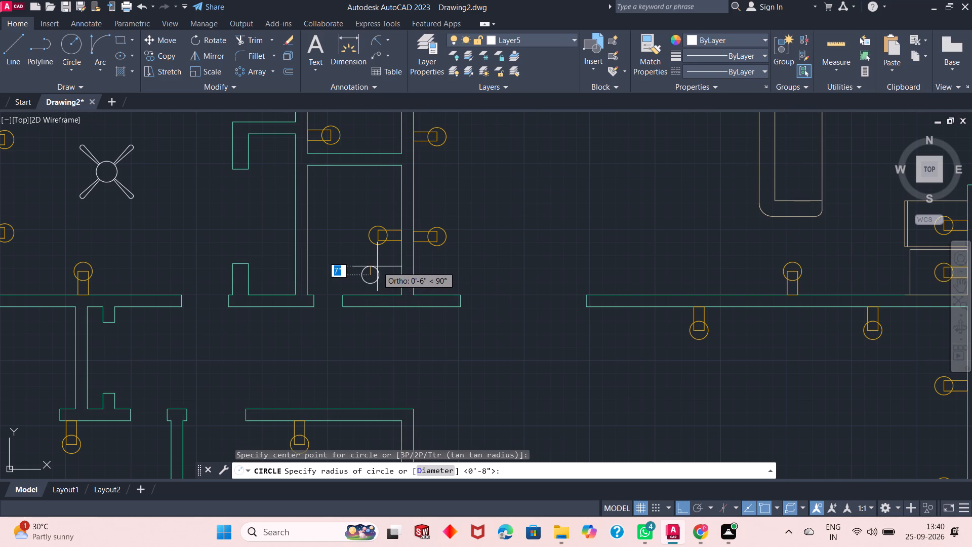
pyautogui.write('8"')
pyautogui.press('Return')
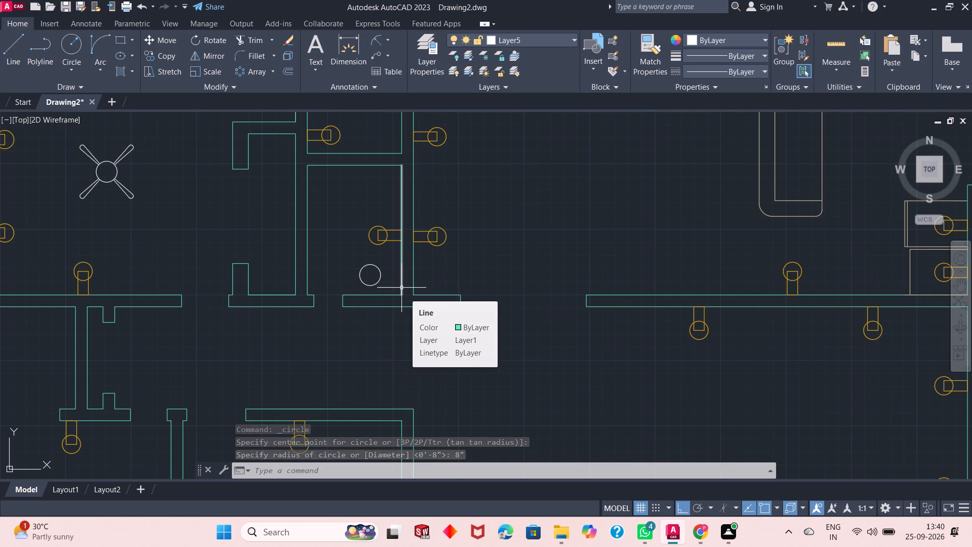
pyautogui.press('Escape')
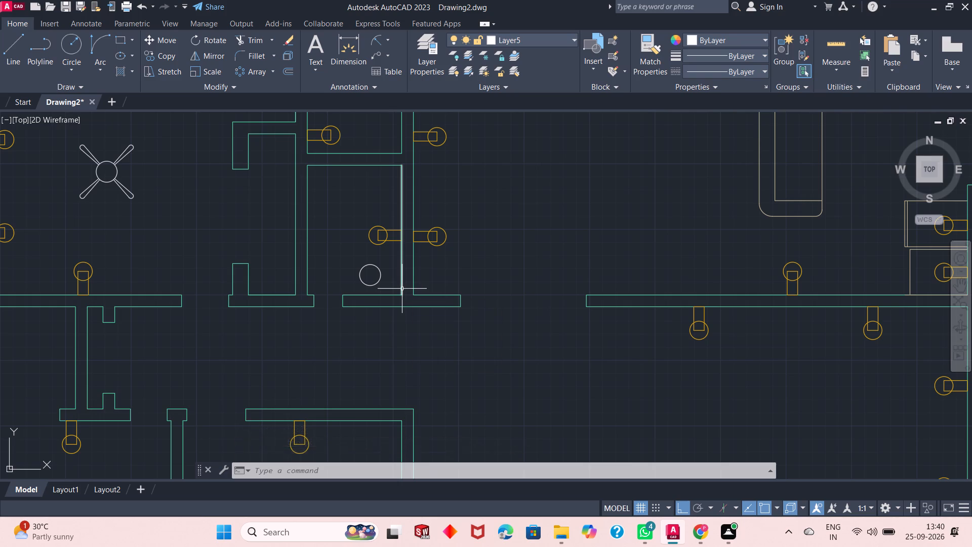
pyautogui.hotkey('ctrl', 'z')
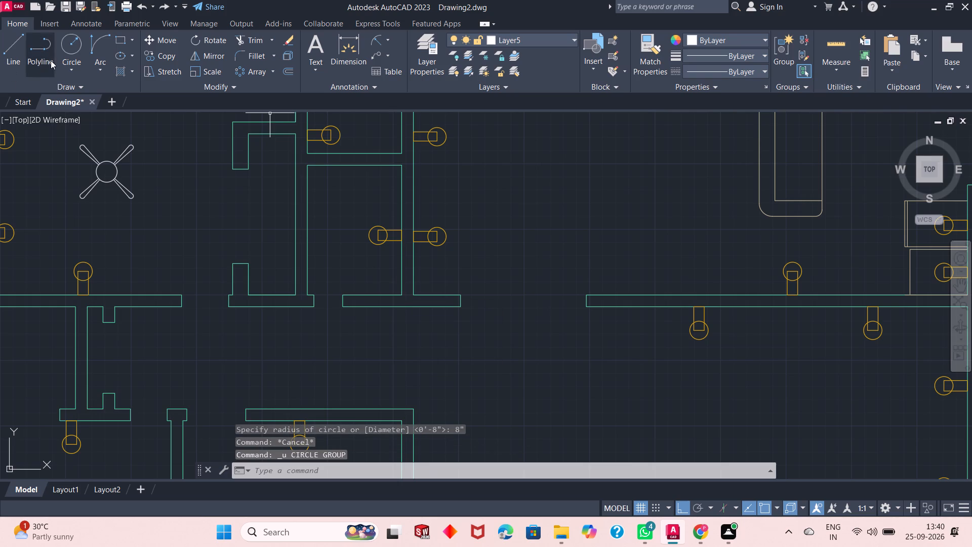
# Draw an 8" radius circle near the bottom wall of the lower small room, directly below its outlet symbol.
pyautogui.click(66, 47)
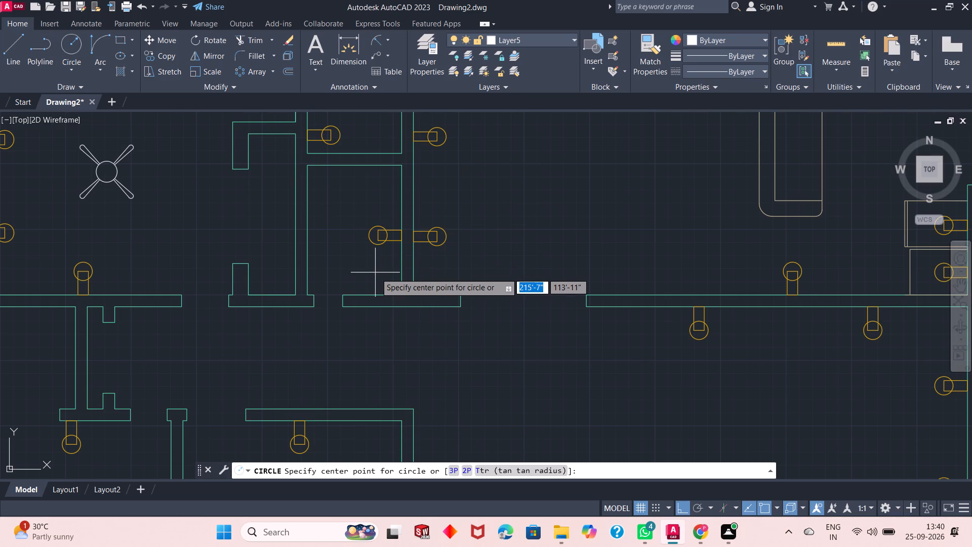
pyautogui.click(377, 276)
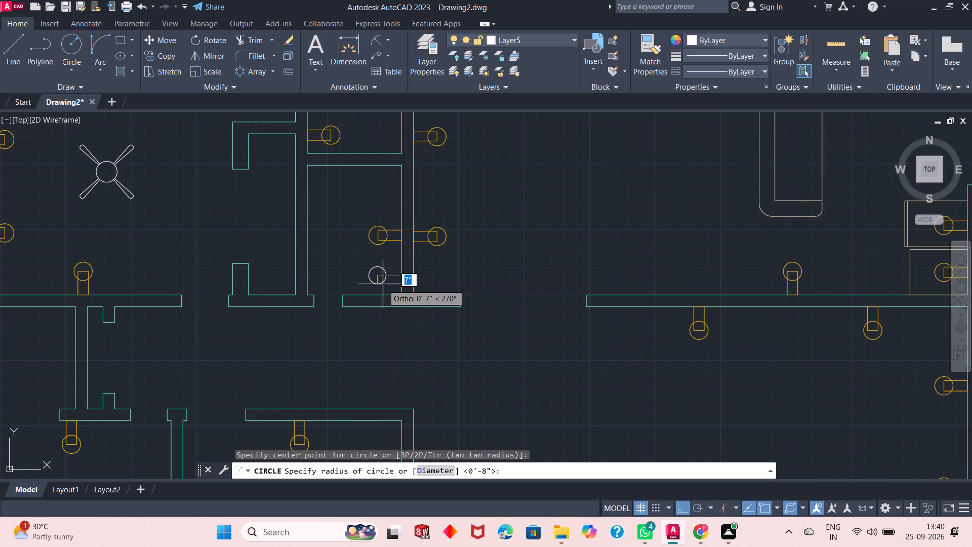
pyautogui.write('8"')
pyautogui.press('Return')
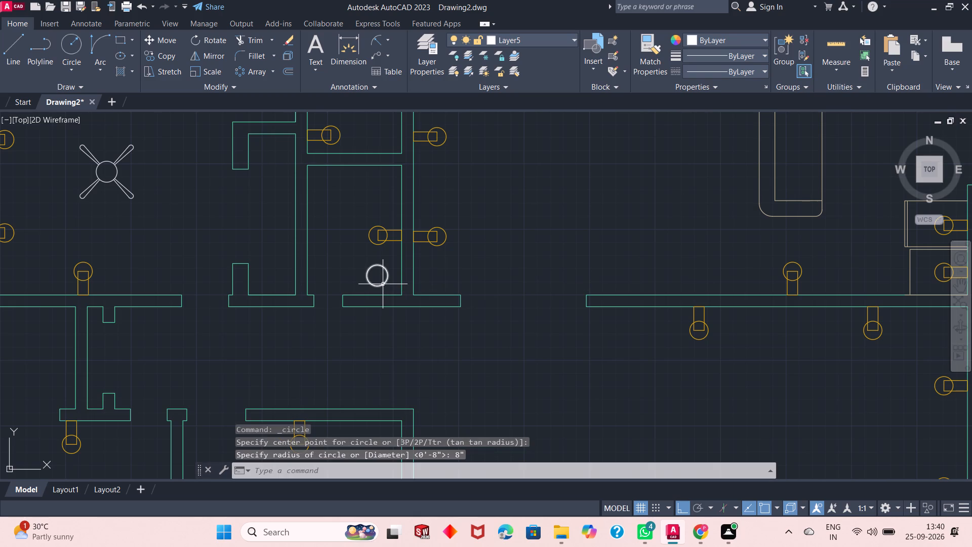
# Draw a 5" line straight down from the bottom quadrant of the lower small room's circle.
pyautogui.click(18, 44)
pyautogui.scroll(3, 376, 287)
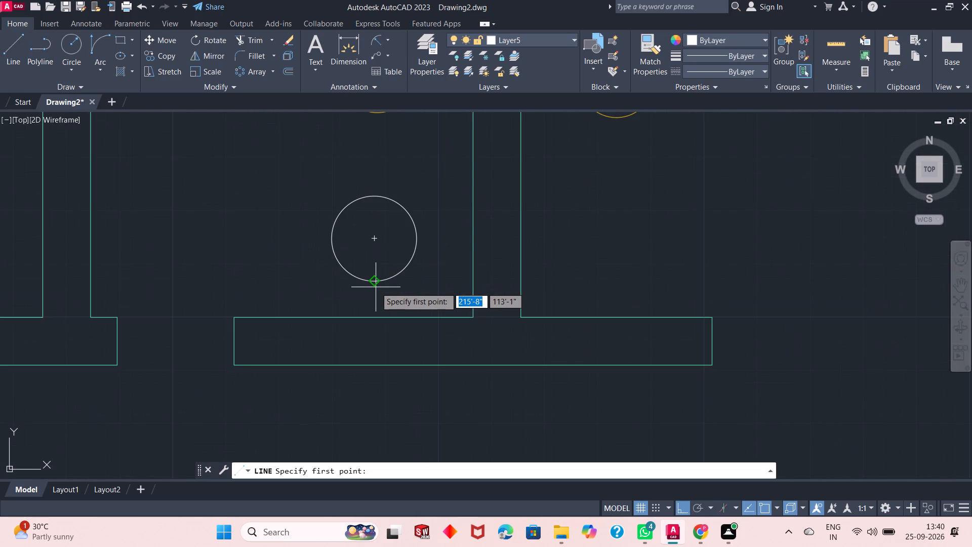
pyautogui.click(375, 283)
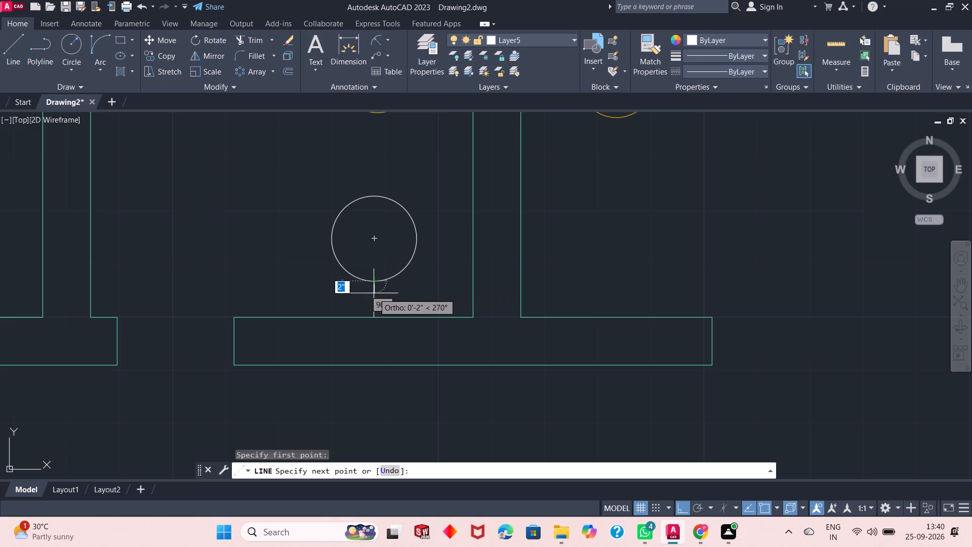
pyautogui.write('5"')
pyautogui.press('Return')
pyautogui.press('Return')
# Draw a 5" horizontal line outward from the right quadrant of the lower small room's circle.
pyautogui.press('Return')
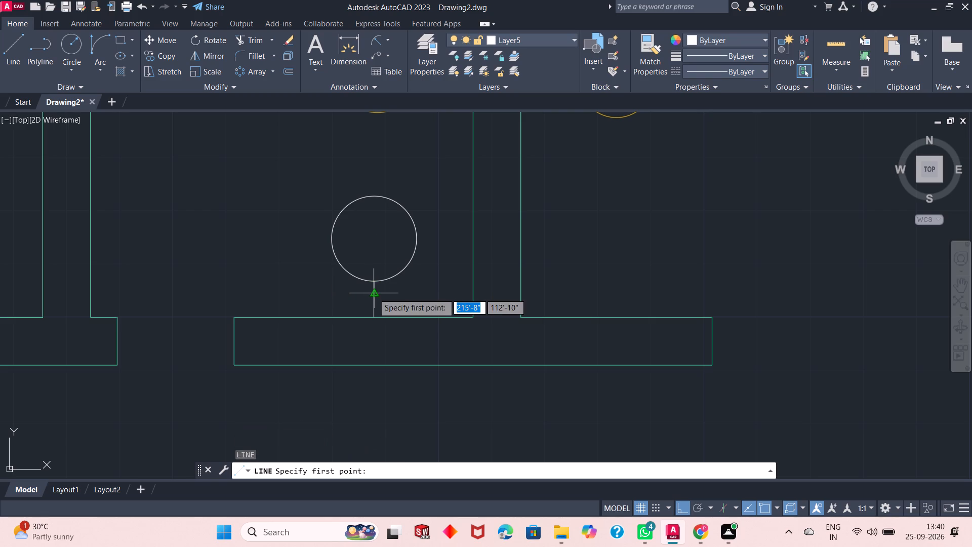
pyautogui.click(419, 237)
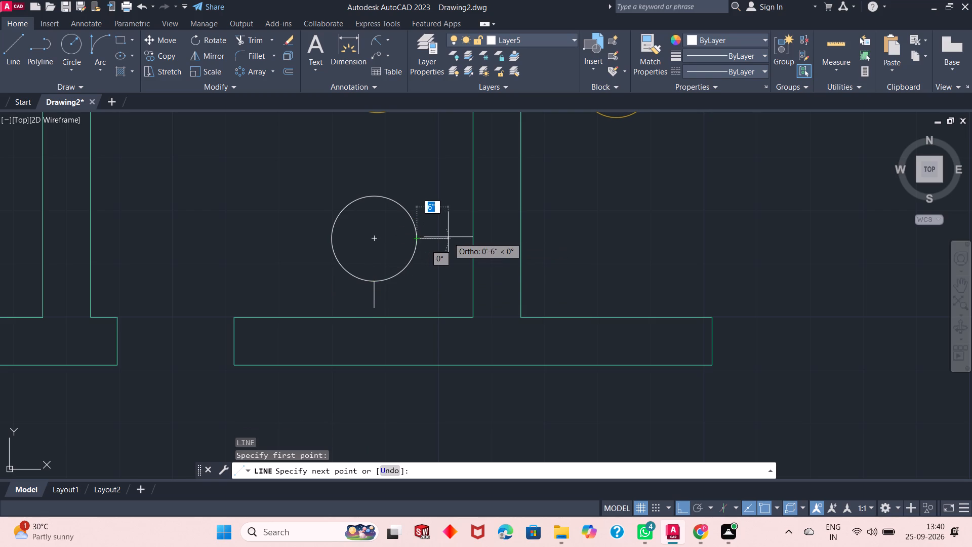
pyautogui.press('5')
pyautogui.hotkey('shift', '"')
pyautogui.press('Return')
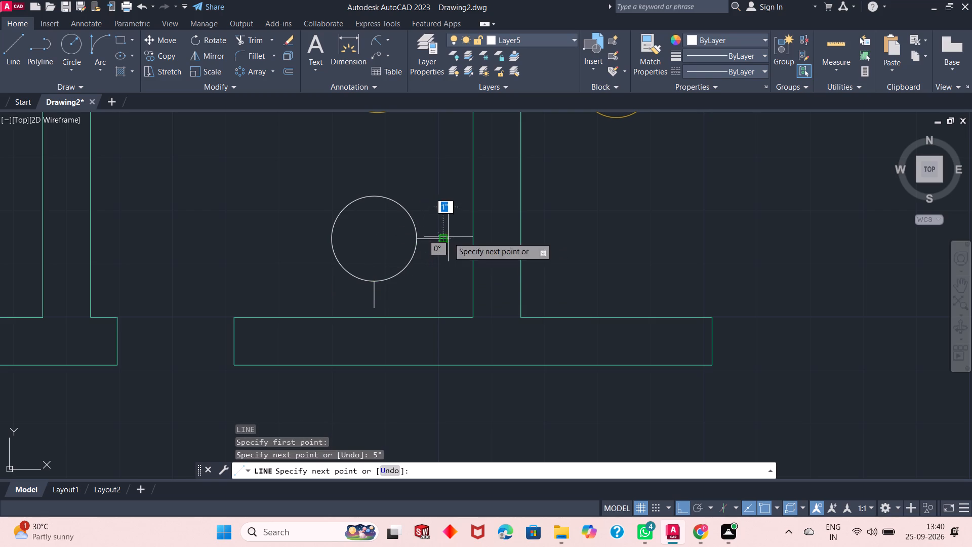
pyautogui.press('Return')
# Draw a 5" line straight up from the top quadrant of the lower small room's circle.
pyautogui.press('Return')
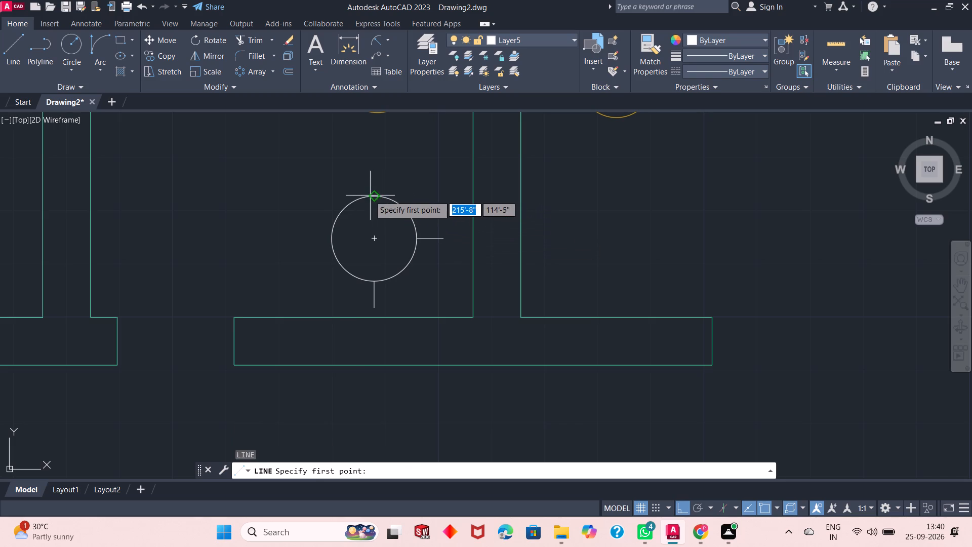
pyautogui.click(376, 198)
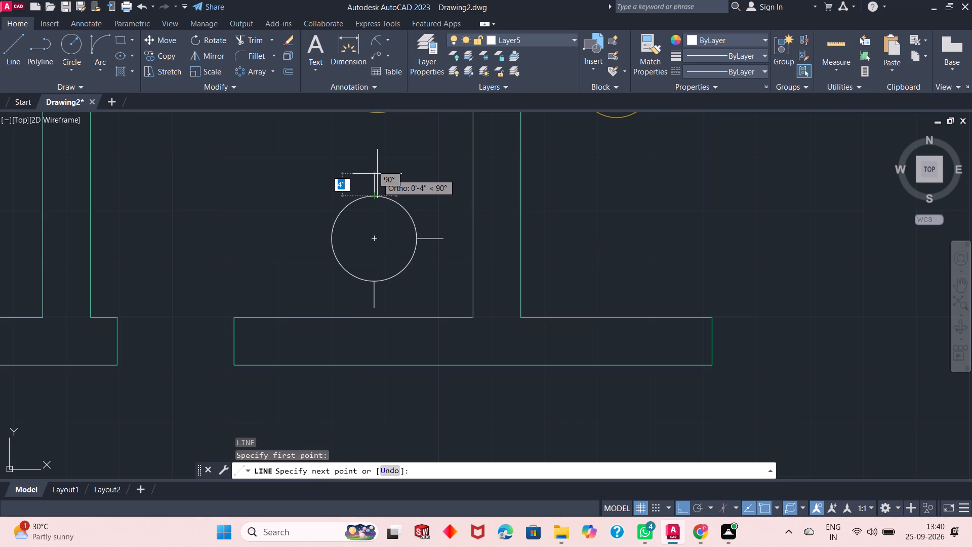
pyautogui.write('5"')
pyautogui.press('Return')
pyautogui.press('Return')
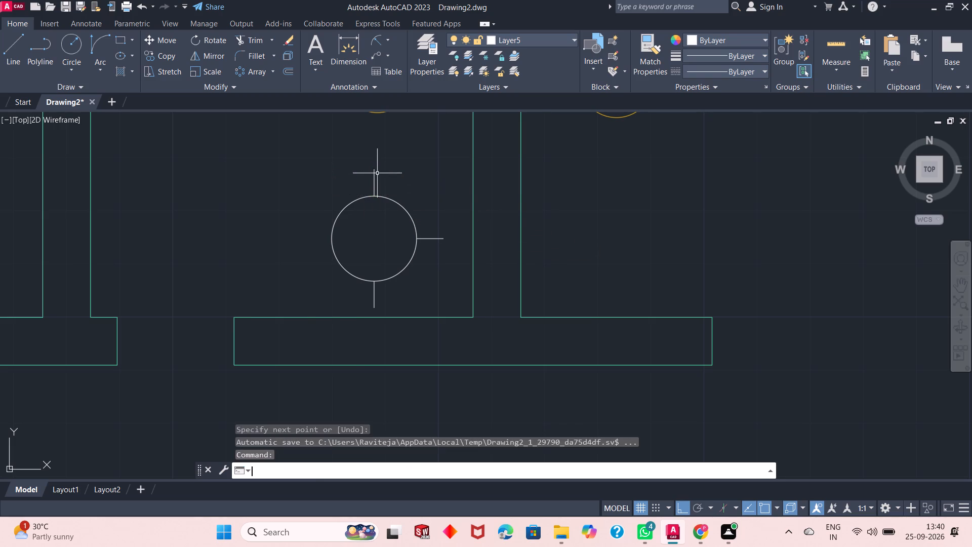
# Draw a 5" horizontal line outward from the left quadrant of the lower small room's circle.
pyautogui.press('Return')
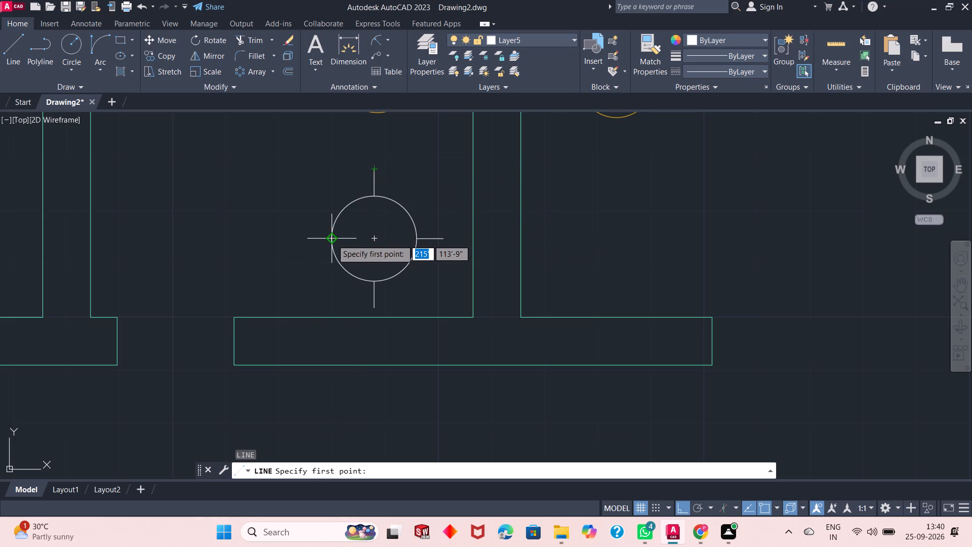
pyautogui.click(332, 240)
pyautogui.write('5"')
pyautogui.press('Return')
pyautogui.press('Return')
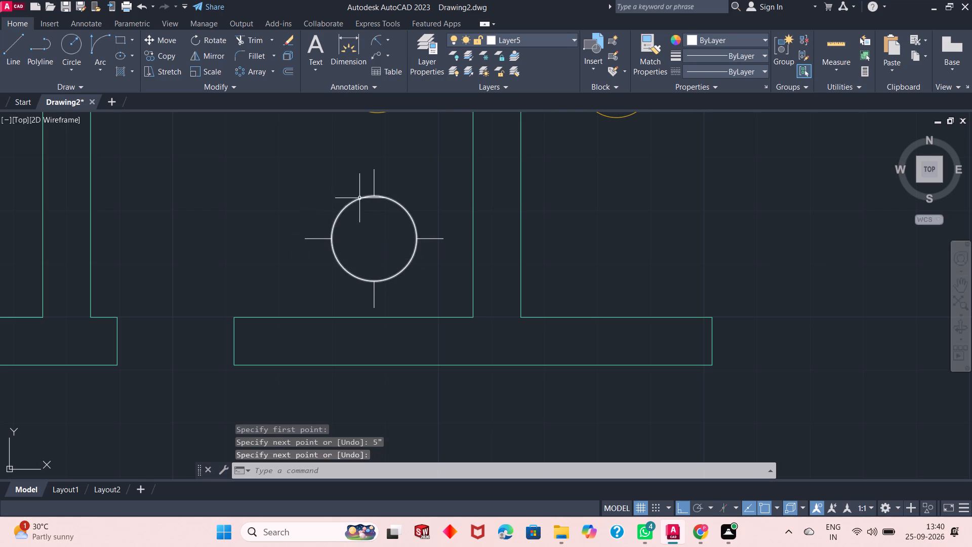
# Draw a second 8" radius circle in the middle of the lower small room, above and left of its outlet symbol.
pyautogui.scroll(-3, 356, 239)
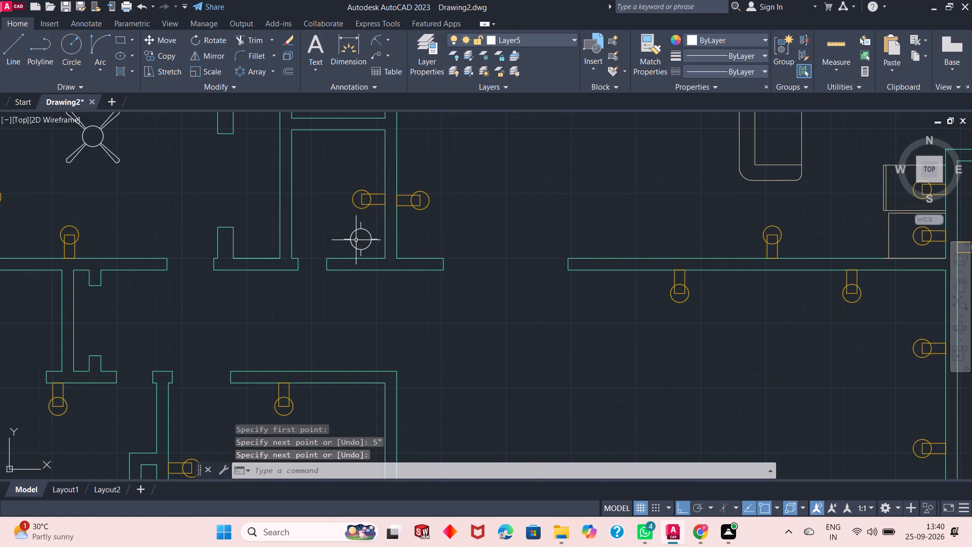
pyautogui.scroll(-1, 356, 241)
pyautogui.scroll(2, 345, 210)
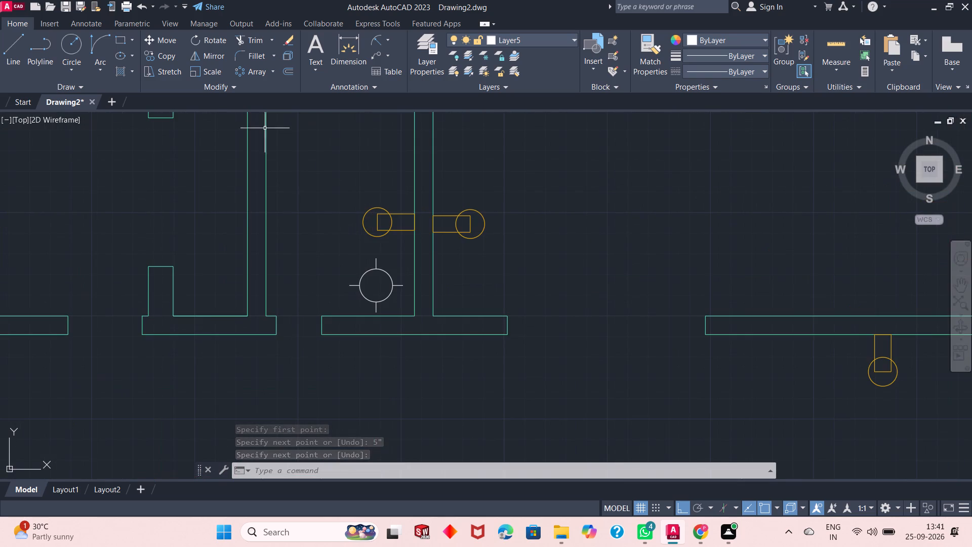
pyautogui.click(67, 43)
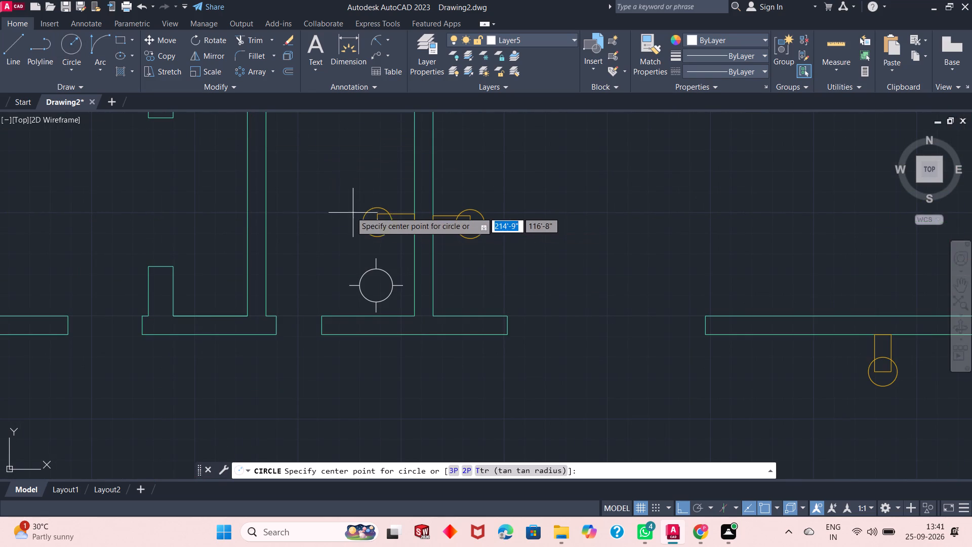
pyautogui.scroll(1, 341, 209)
pyautogui.scroll(-3, 340, 206)
pyautogui.scroll(2, 340, 206)
pyautogui.scroll(-1, 340, 205)
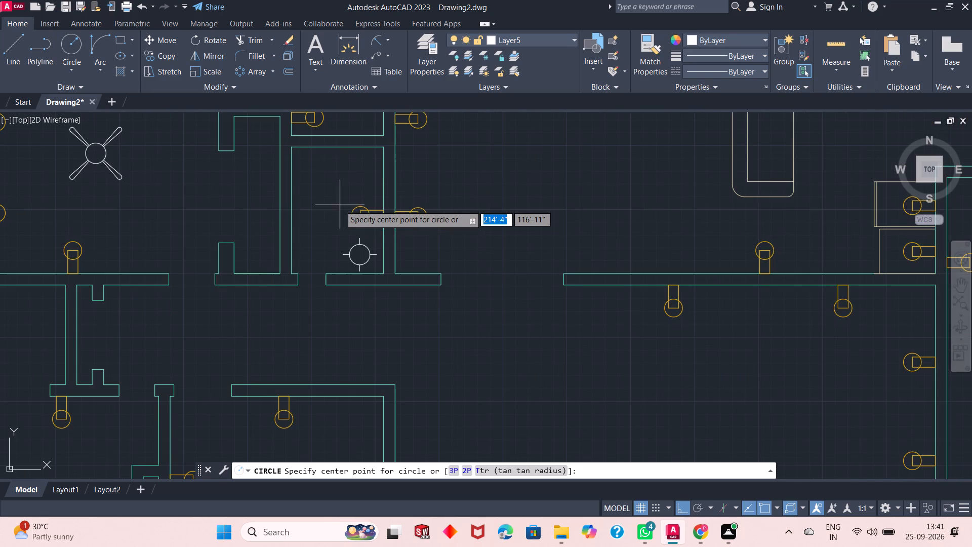
pyautogui.scroll(1, 337, 178)
pyautogui.scroll(-2, 337, 178)
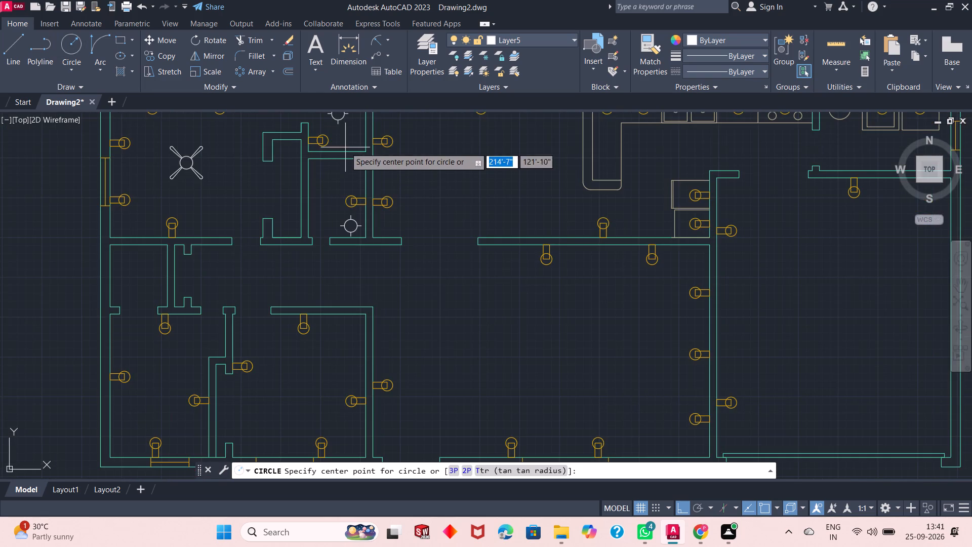
pyautogui.scroll(1, 344, 135)
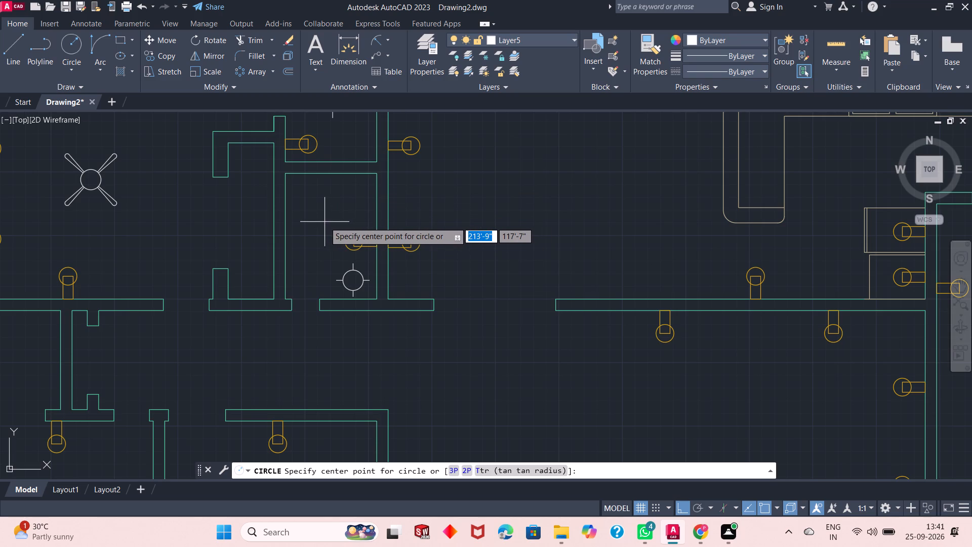
pyautogui.click(325, 222)
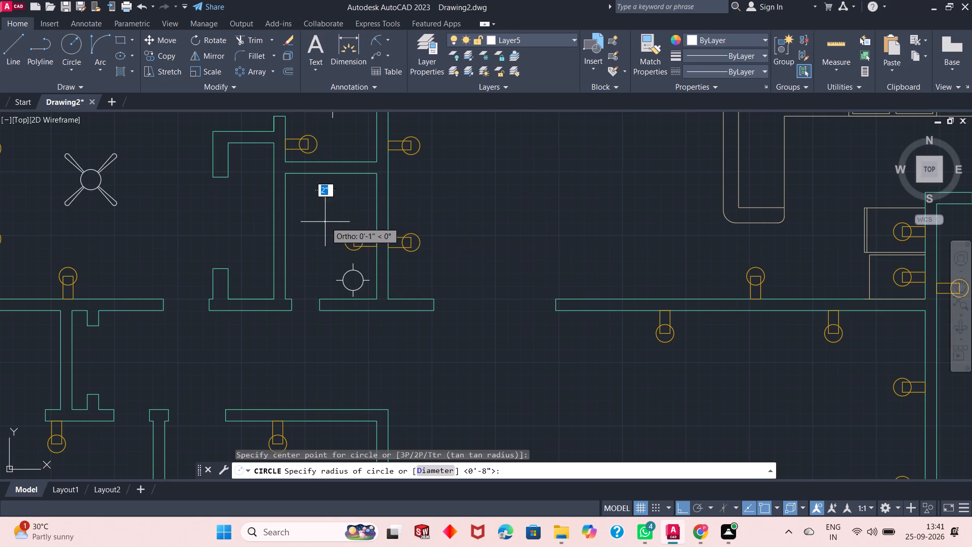
pyautogui.write('8"')
pyautogui.press('Return')
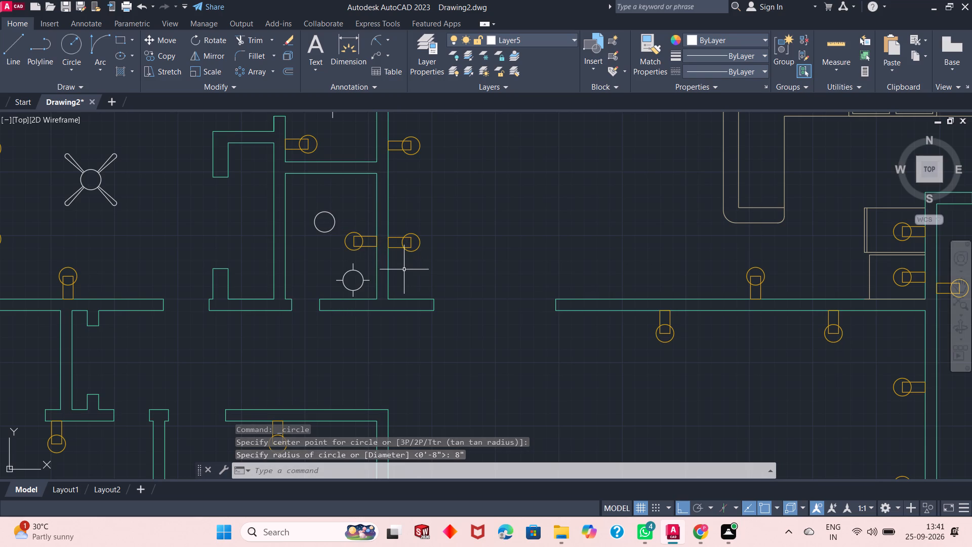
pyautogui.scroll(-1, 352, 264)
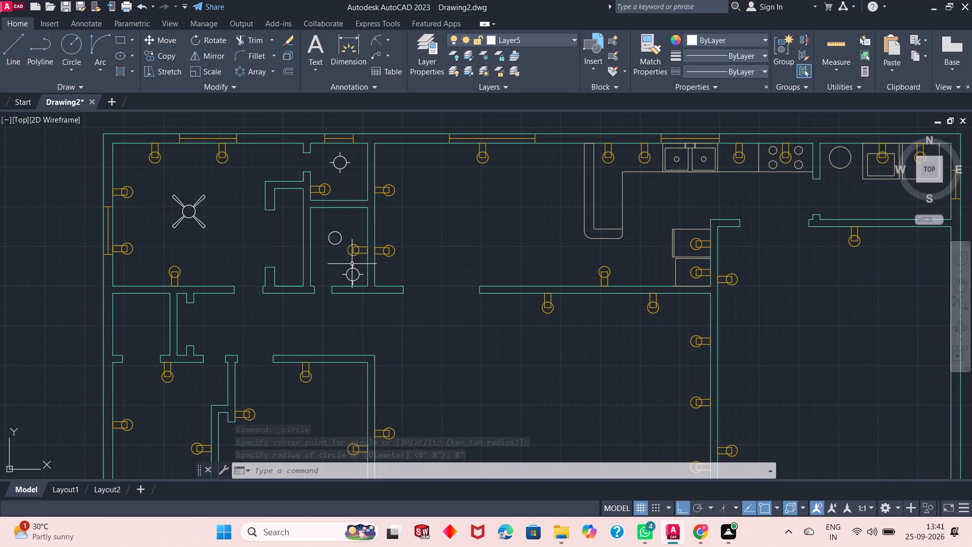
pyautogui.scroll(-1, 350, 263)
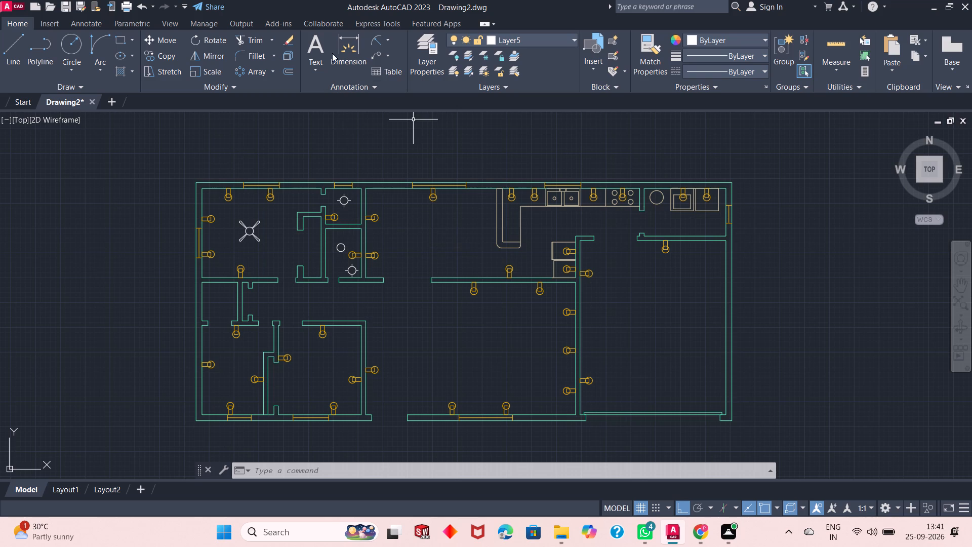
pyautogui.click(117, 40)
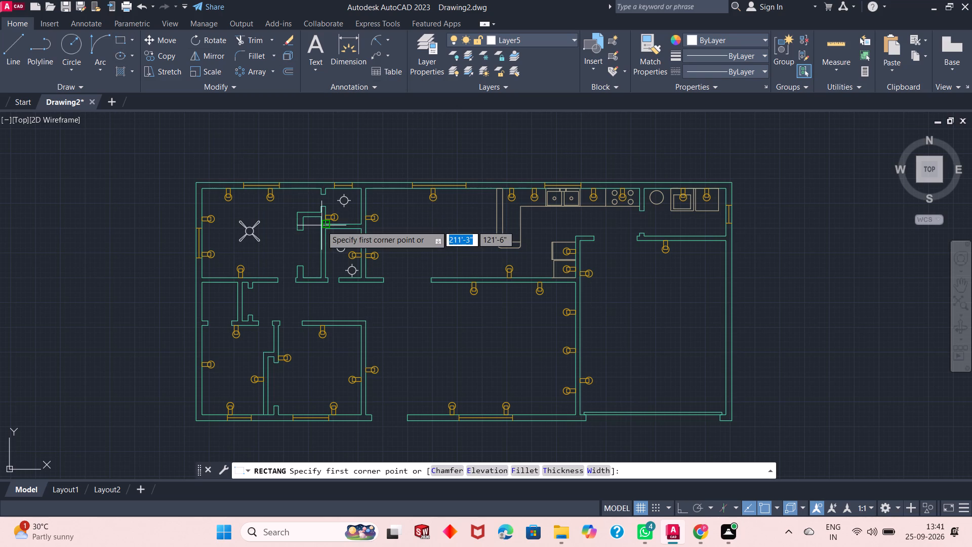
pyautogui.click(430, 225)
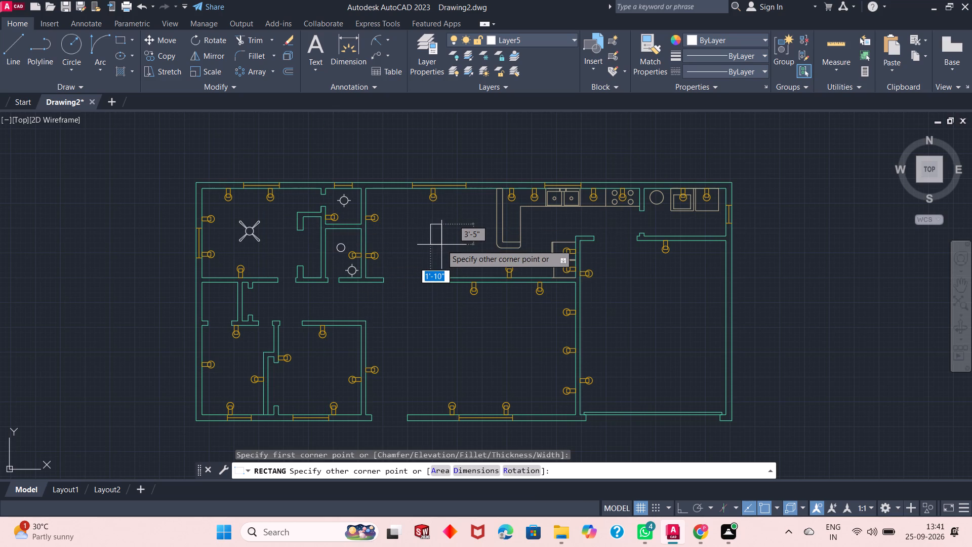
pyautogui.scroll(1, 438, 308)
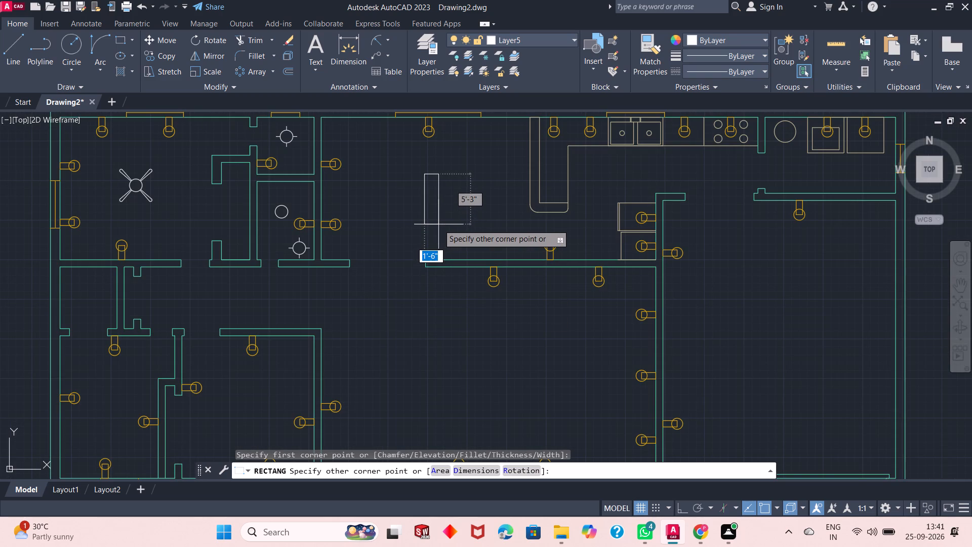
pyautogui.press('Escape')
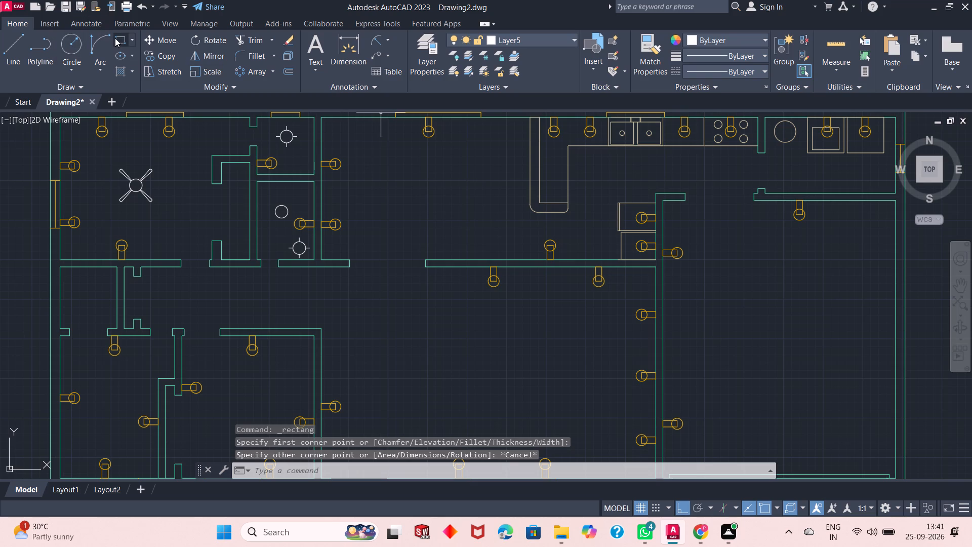
# Draw an upright rectangle about 1'-7" wide by 6'-9" tall in the open room west of the kitchen's peninsula counter.
pyautogui.click(117, 38)
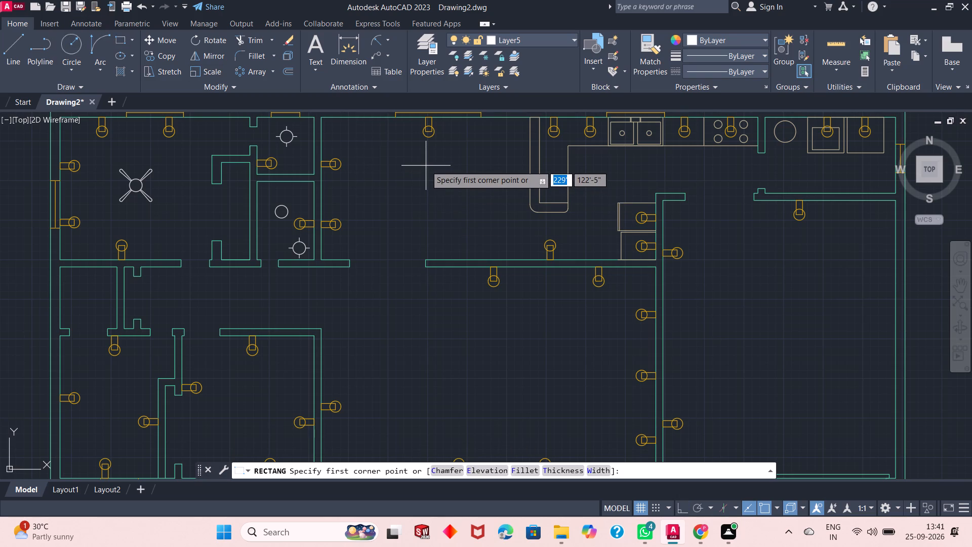
pyautogui.click(425, 166)
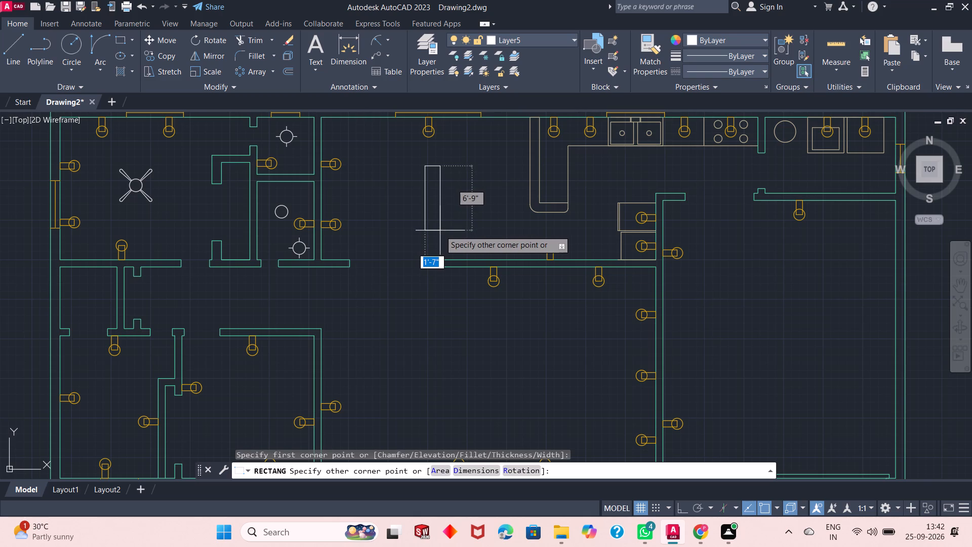
pyautogui.click(440, 230)
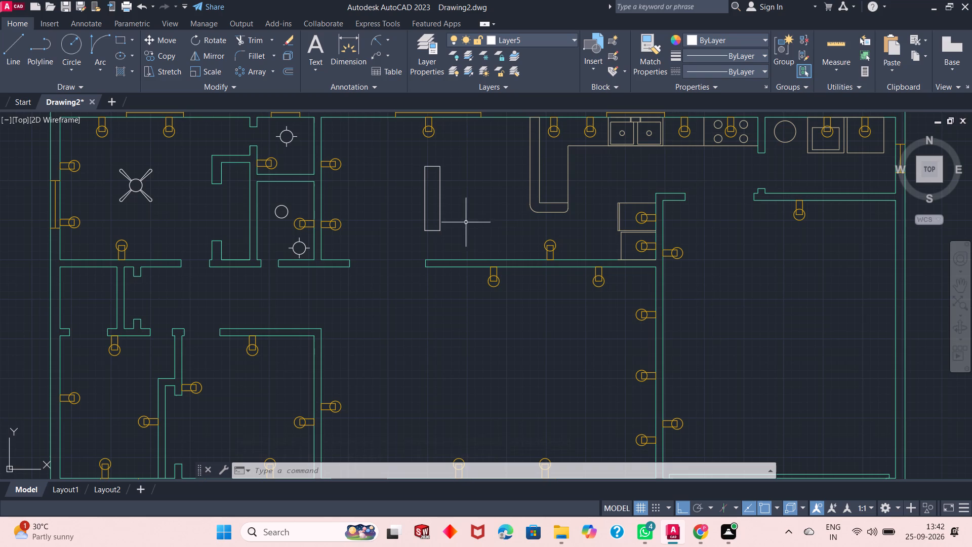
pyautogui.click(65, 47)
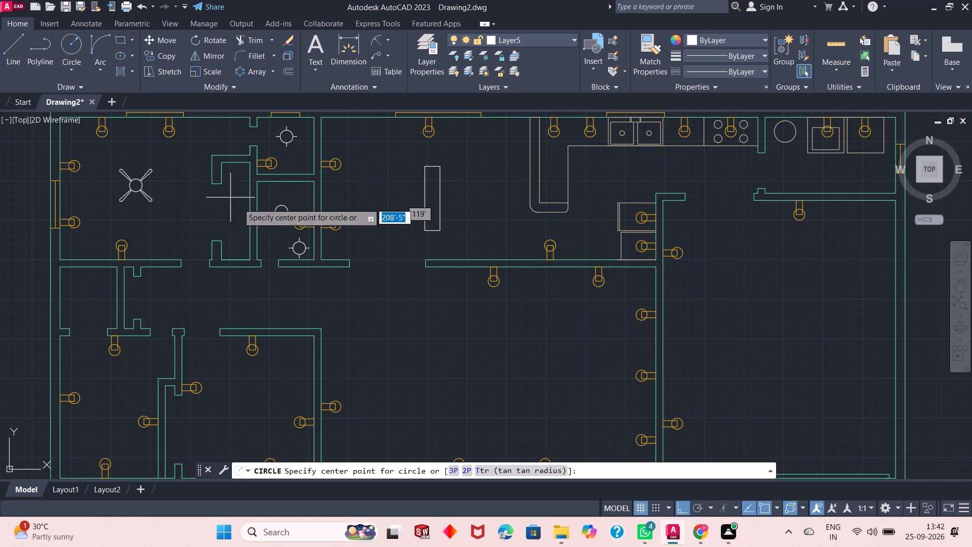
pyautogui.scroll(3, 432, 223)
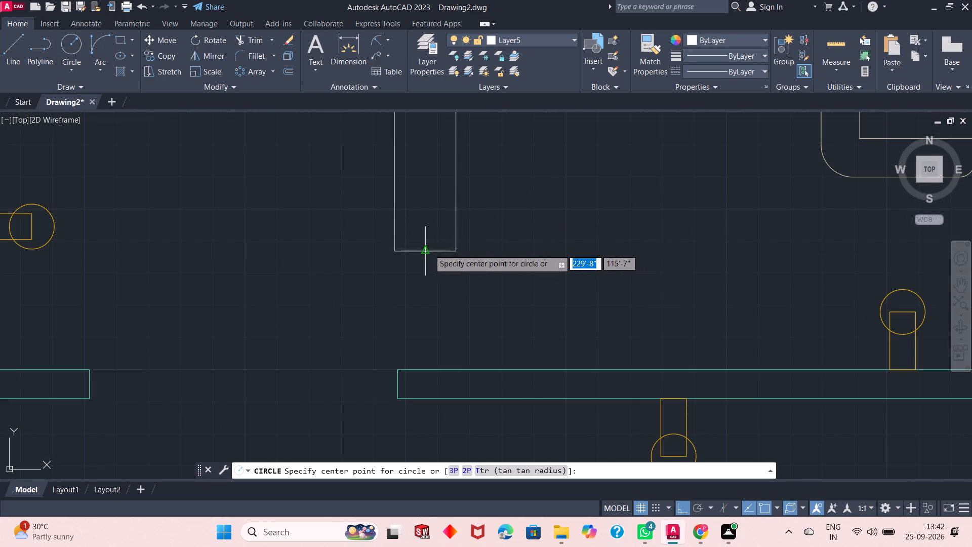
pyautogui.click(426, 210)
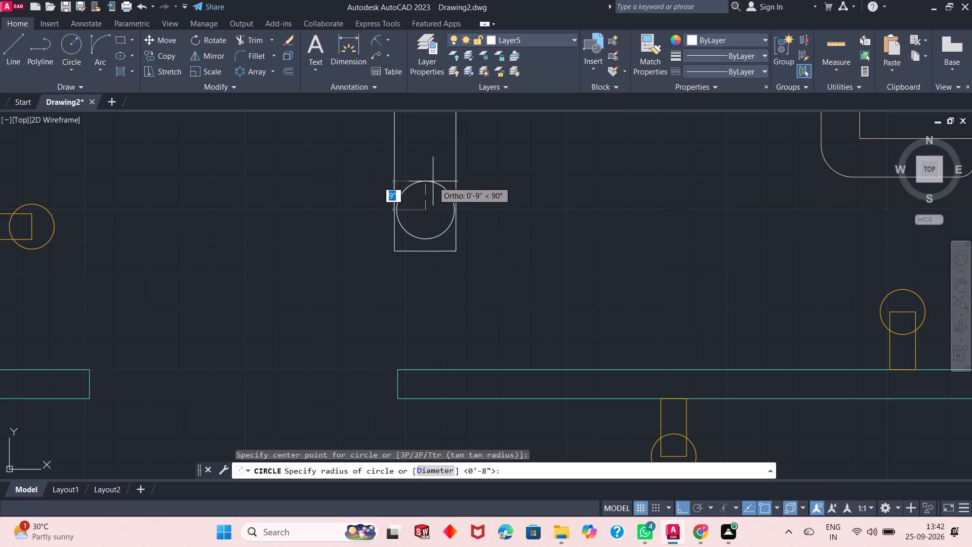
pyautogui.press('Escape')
# Draw a circle of about 8" radius inside the upright rectangle, centred about 9" above the midpoint of its bottom edge.
pyautogui.click(70, 52)
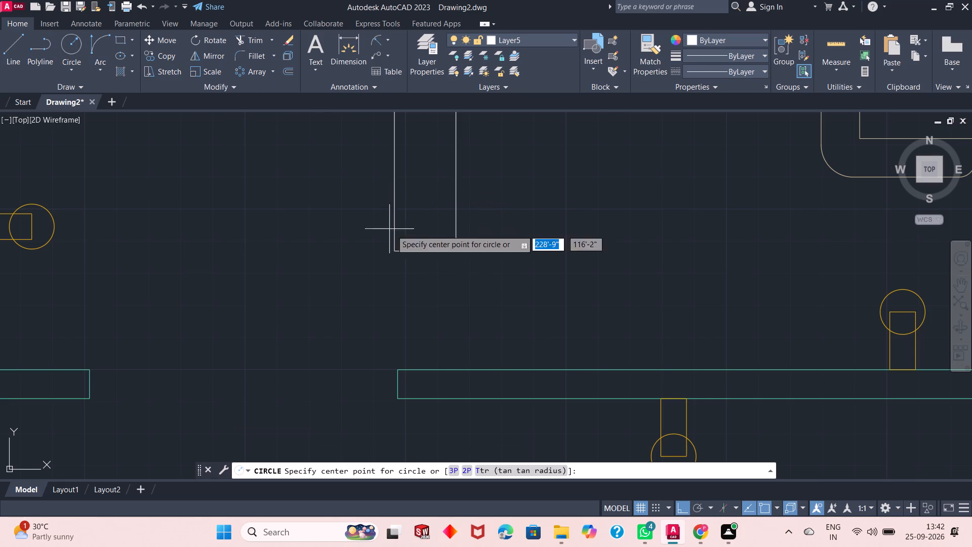
pyautogui.click(426, 222)
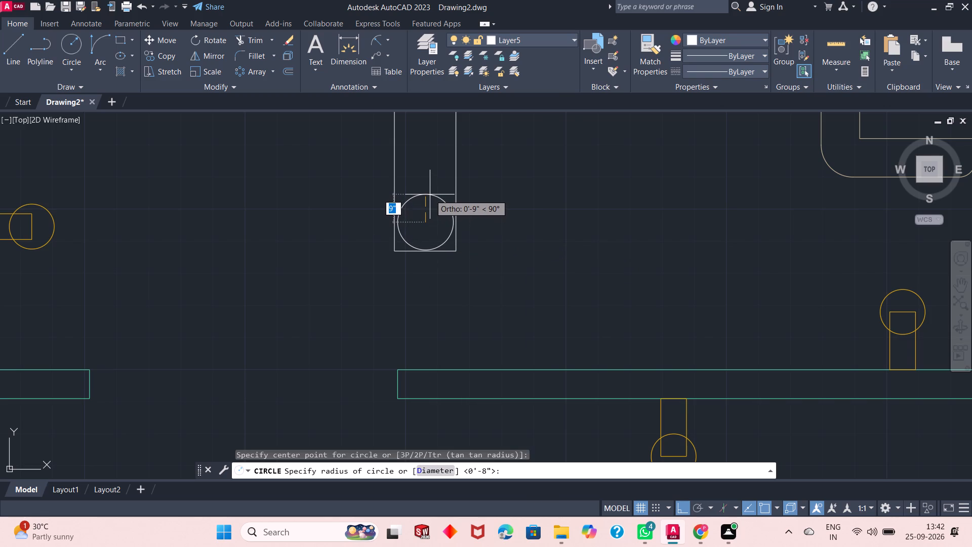
pyautogui.click(425, 197)
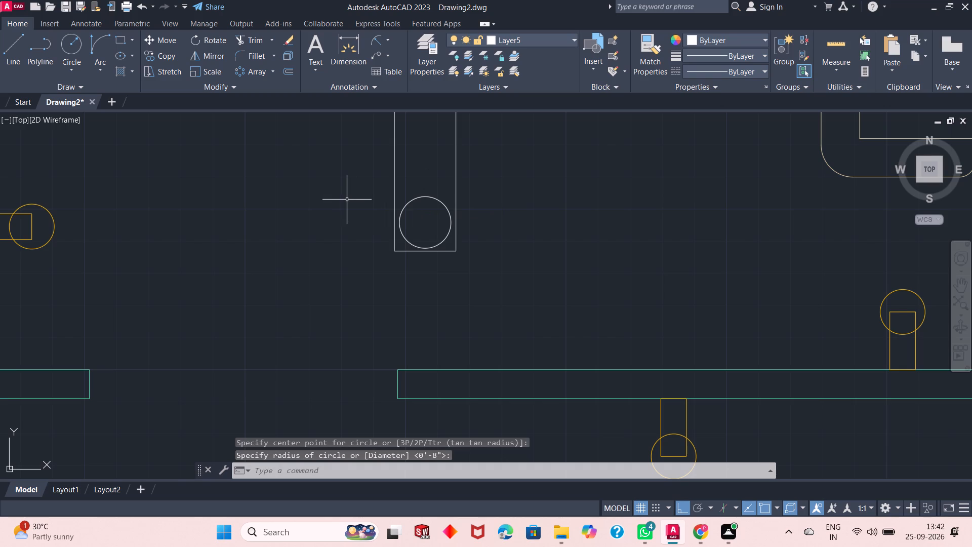
# Draw an 8" radius circle in the open kitchen floor area, east of the peninsula and above the two appliance rectangles.
pyautogui.scroll(1, 435, 229)
pyautogui.scroll(-3, 434, 228)
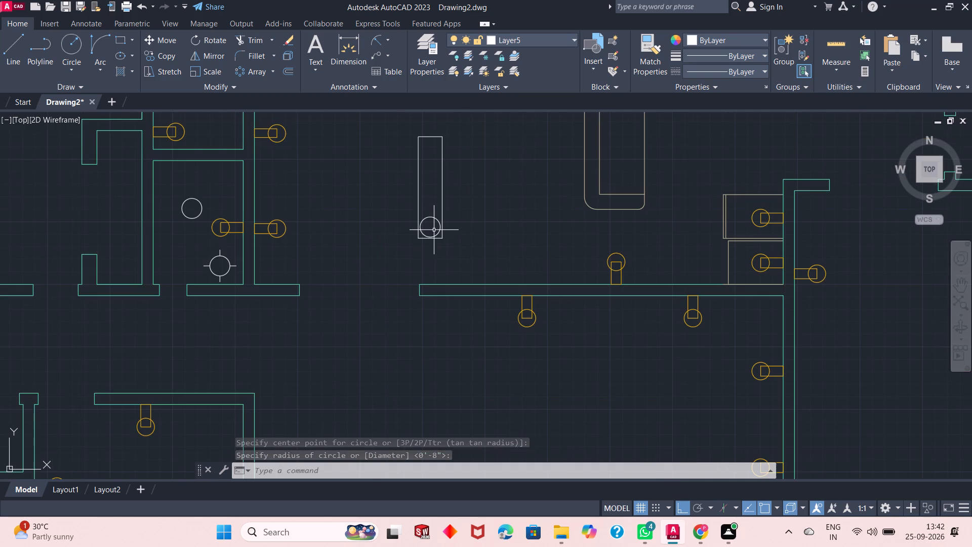
pyautogui.scroll(-1, 436, 232)
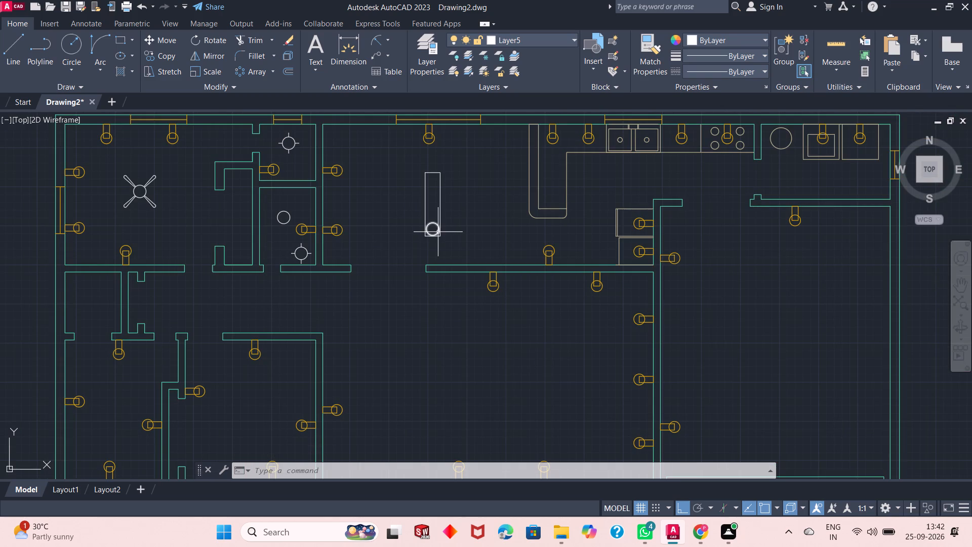
pyautogui.scroll(-1, 438, 232)
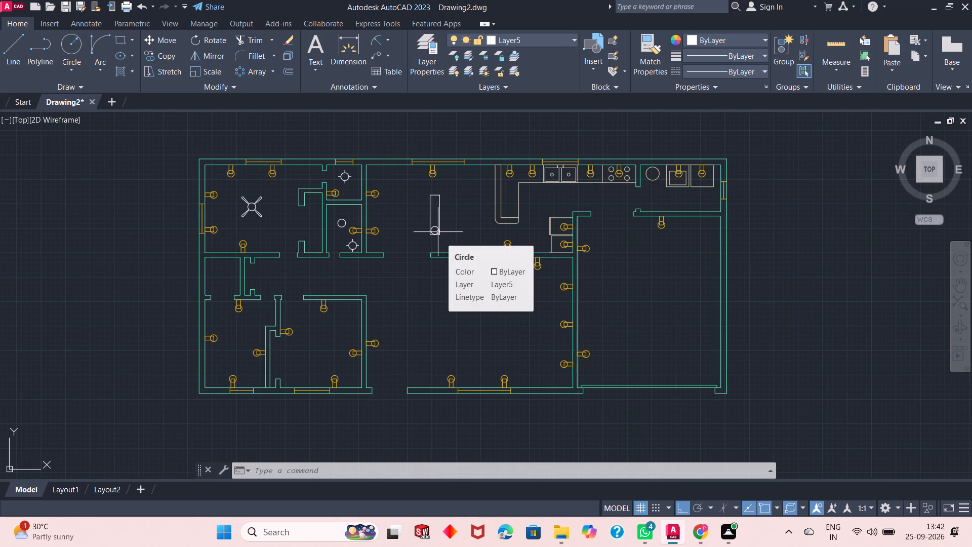
pyautogui.scroll(1, 555, 212)
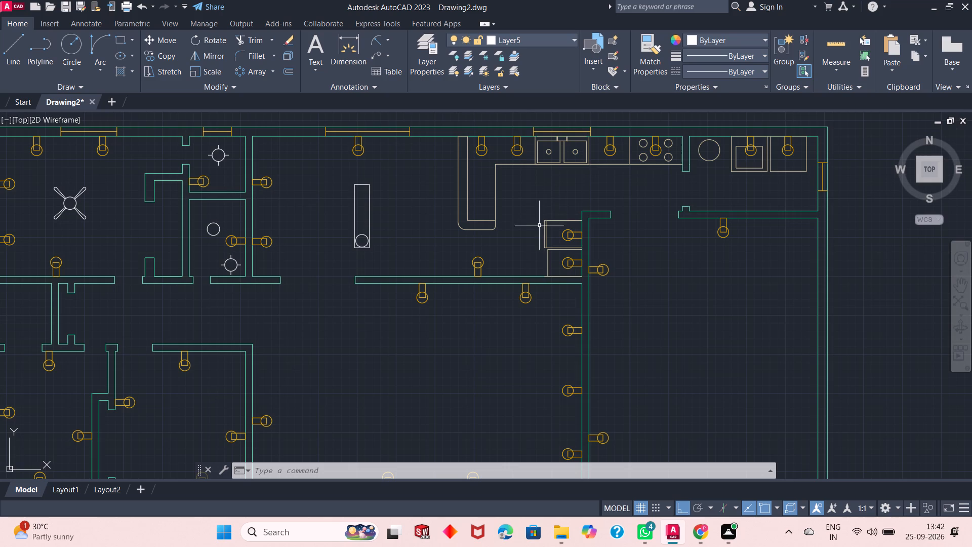
pyautogui.scroll(-1, 431, 236)
pyautogui.scroll(2, 491, 220)
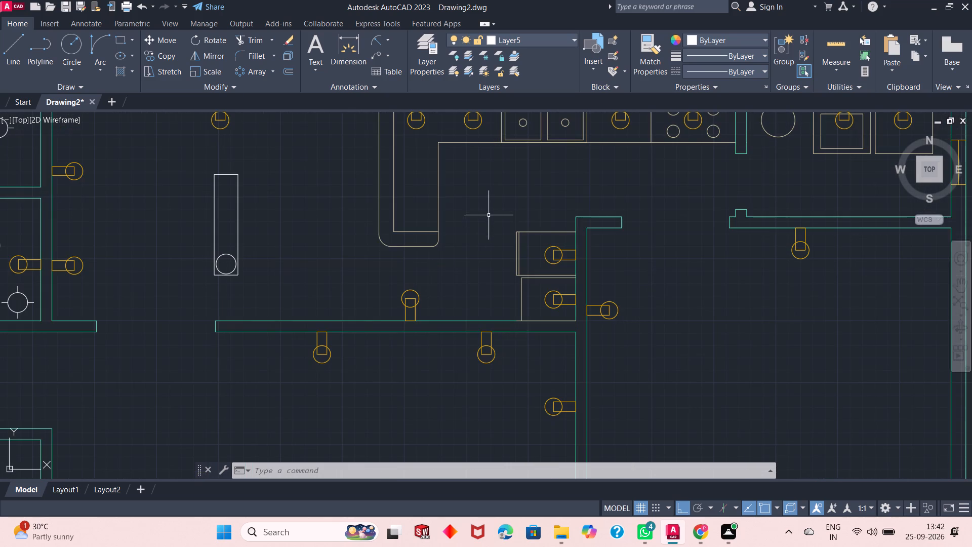
pyautogui.click(77, 47)
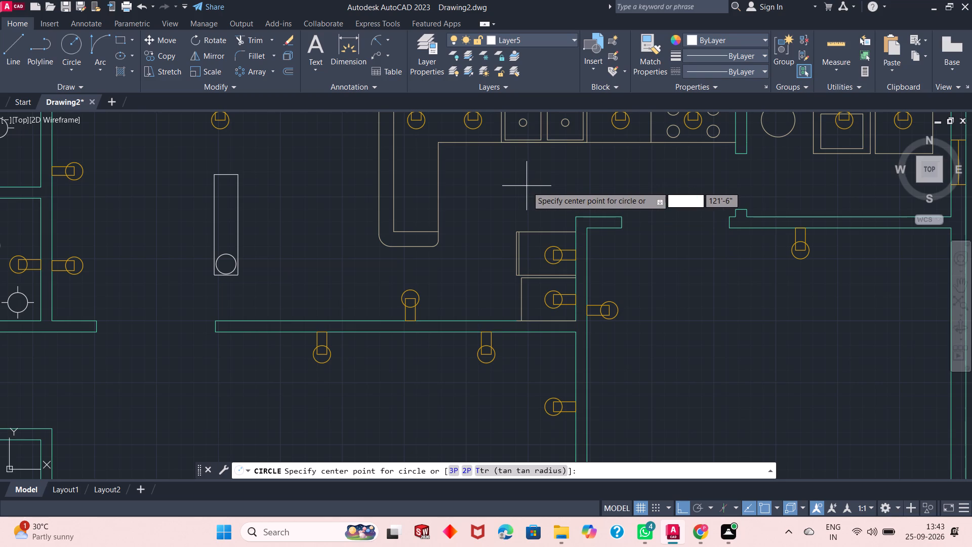
pyautogui.click(527, 190)
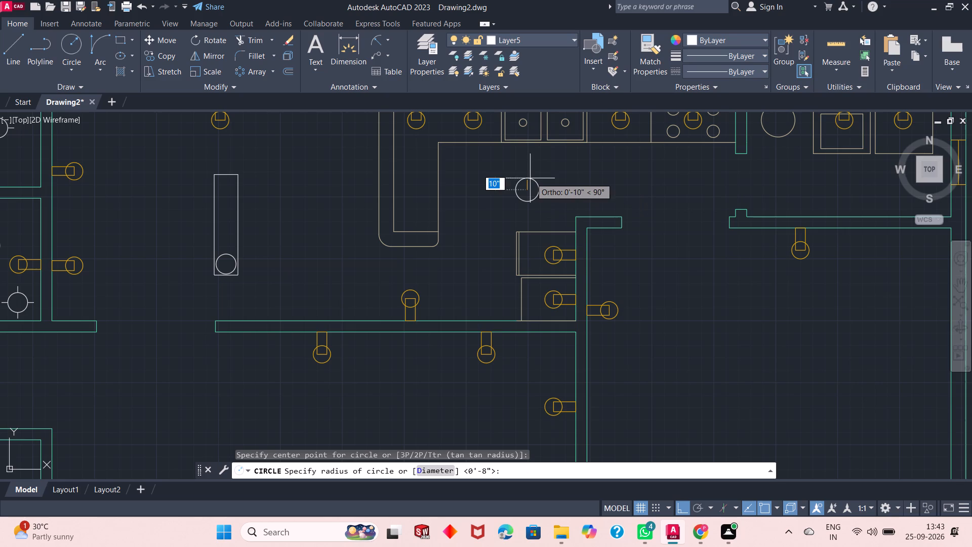
pyautogui.press('8')
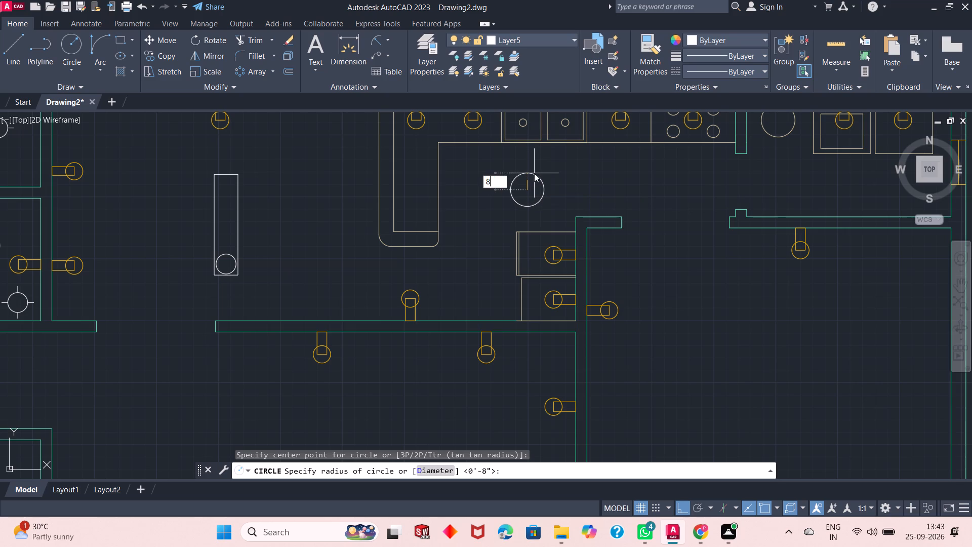
pyautogui.hotkey('shift', '"')
pyautogui.press('Return')
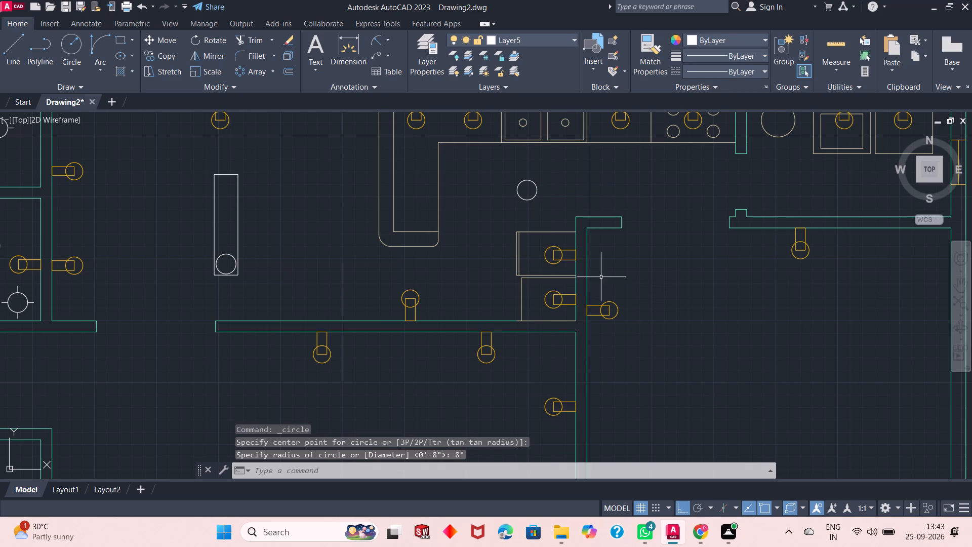
# Draw a 5" line straight down from the bottom quadrant of the kitchen's circle.
pyautogui.click(13, 51)
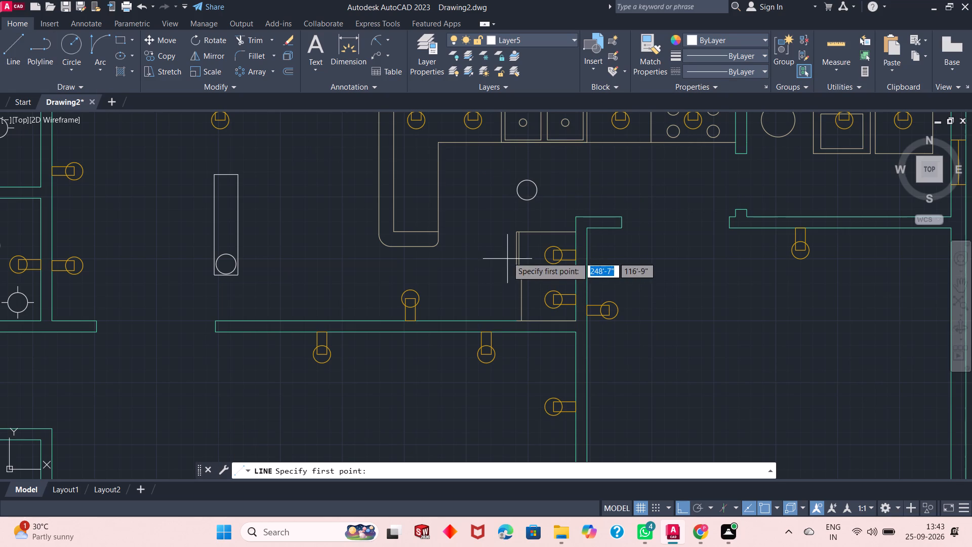
pyautogui.scroll(3, 521, 192)
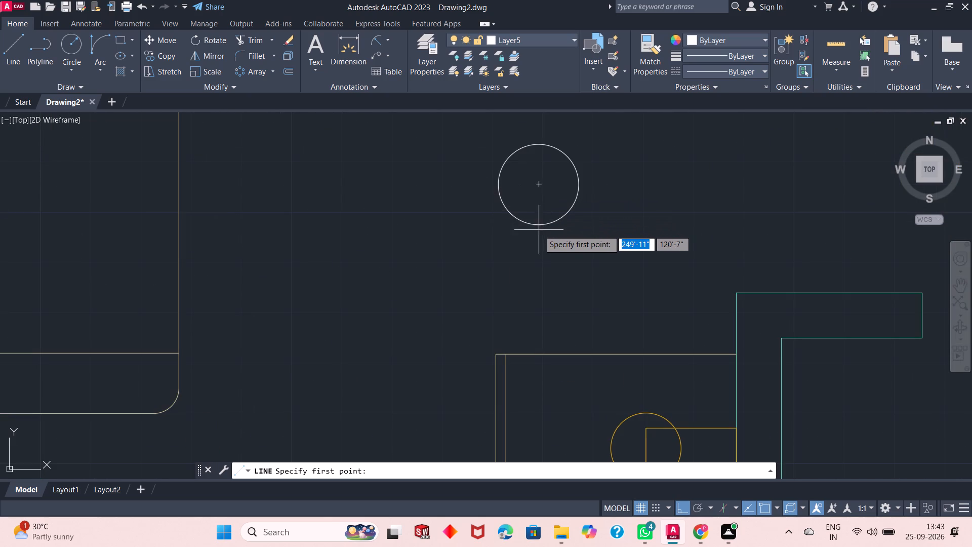
pyautogui.click(540, 226)
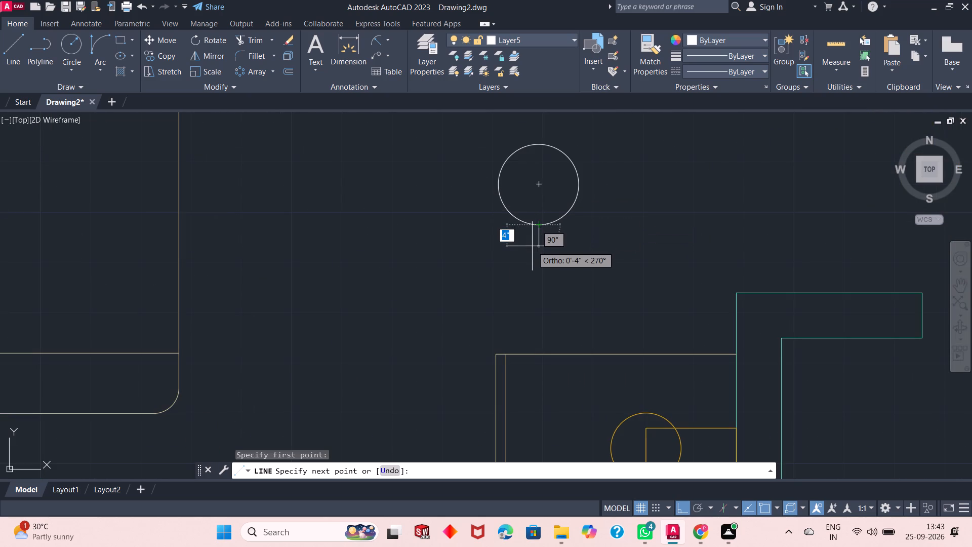
pyautogui.write('5"')
pyautogui.press('Return')
pyautogui.press('Return')
# Draw a 5" horizontal line outward from the right quadrant of the kitchen's circle.
pyautogui.press('Return')
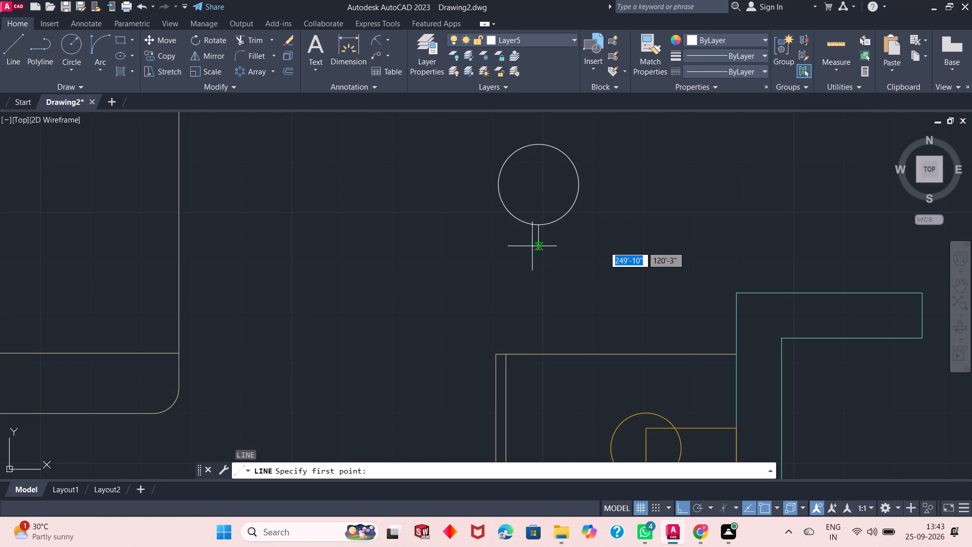
pyautogui.click(581, 181)
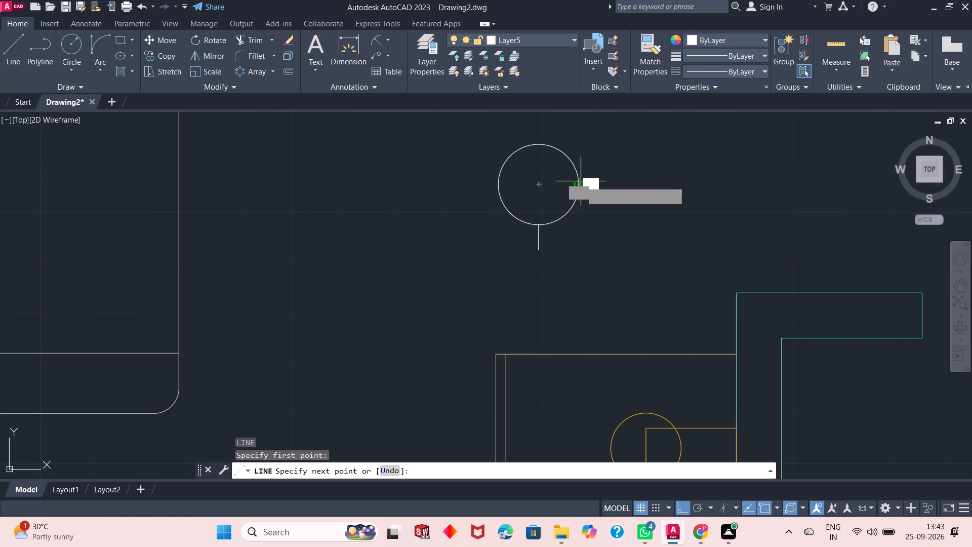
pyautogui.write('5"')
pyautogui.press('Return')
pyautogui.press('Return')
# Draw a 5" line straight up from the top quadrant of the kitchen's circle.
pyautogui.press('Return')
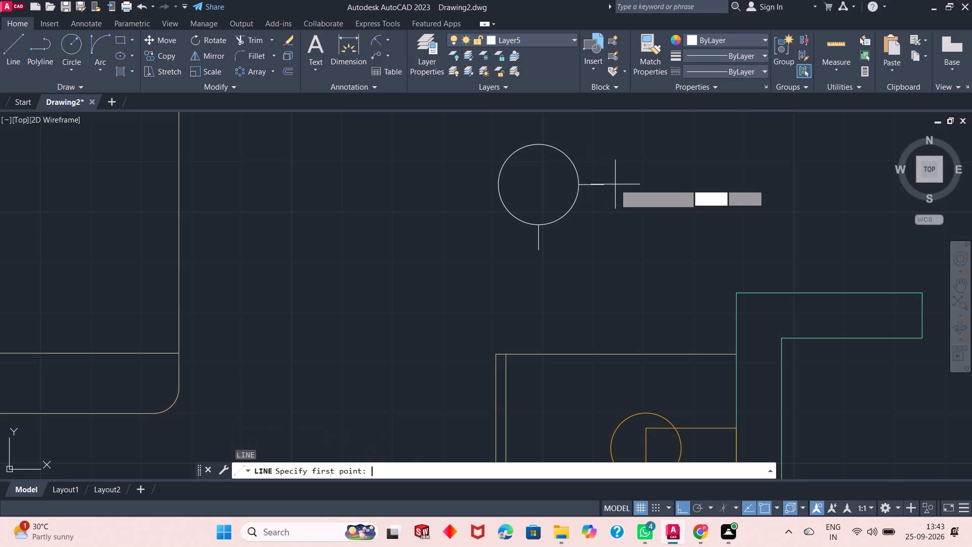
pyautogui.click(538, 144)
pyautogui.write('5"')
pyautogui.press('Return')
pyautogui.press('Return')
# Draw a 5" horizontal line outward from the left quadrant of the kitchen's circle and end the Line command.
pyautogui.press('Return')
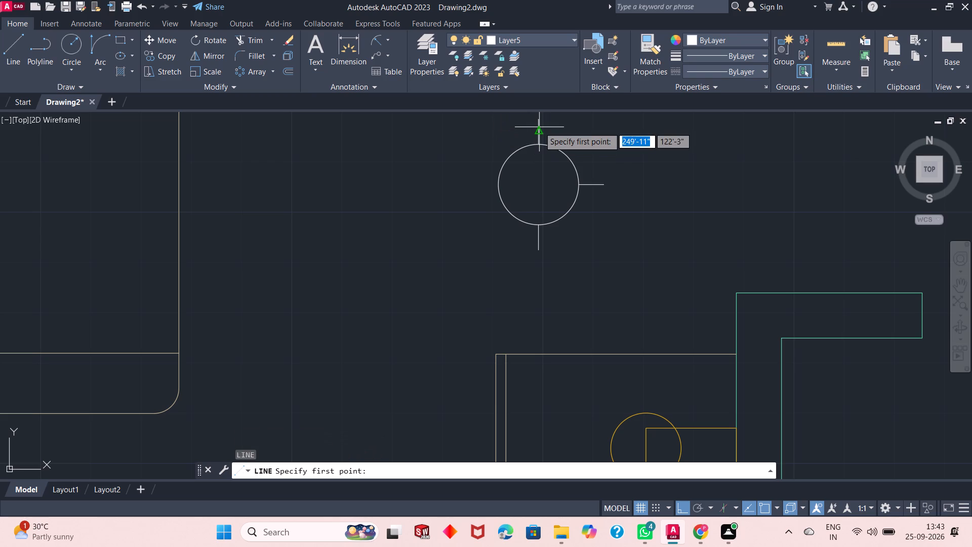
pyautogui.click(497, 187)
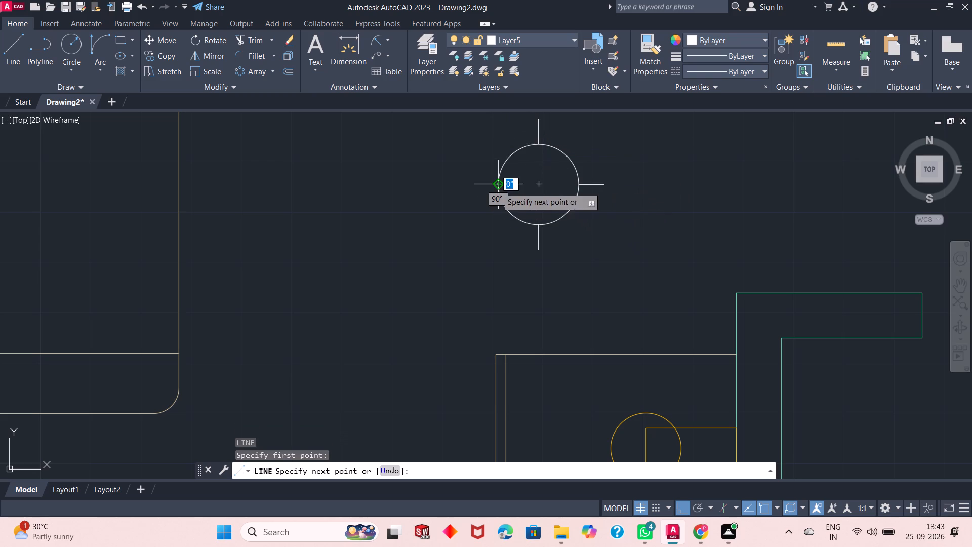
pyautogui.write('5"')
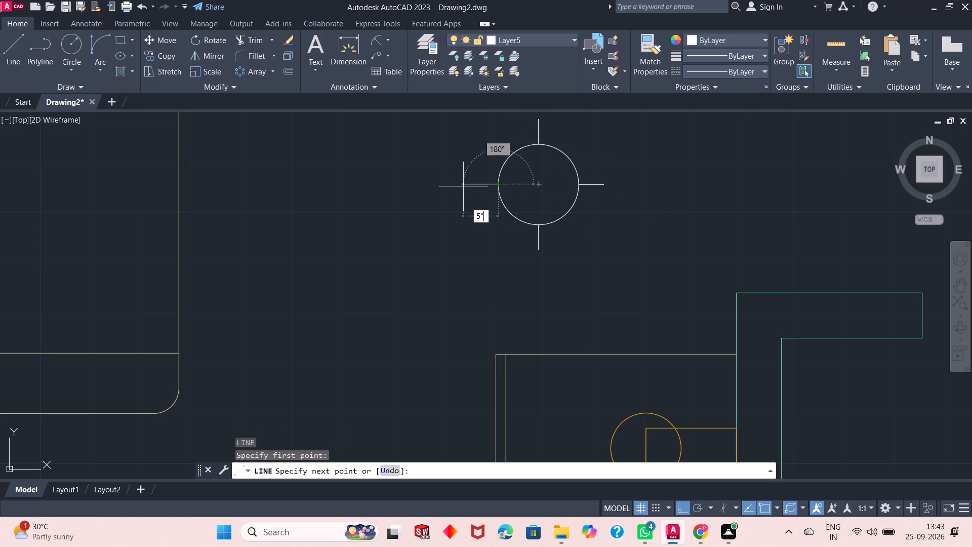
pyautogui.press('Return')
pyautogui.press('Return')
pyautogui.press('Return')
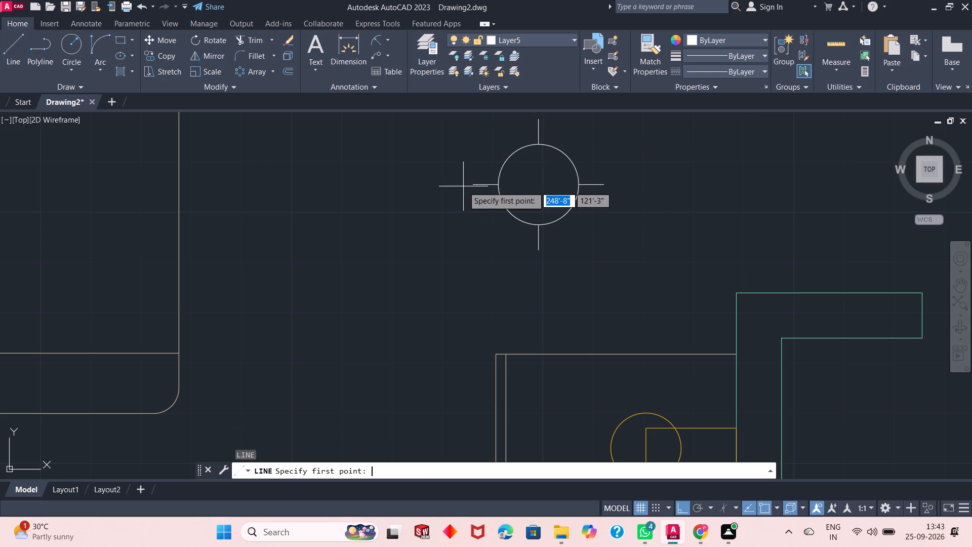
pyautogui.press('Escape')
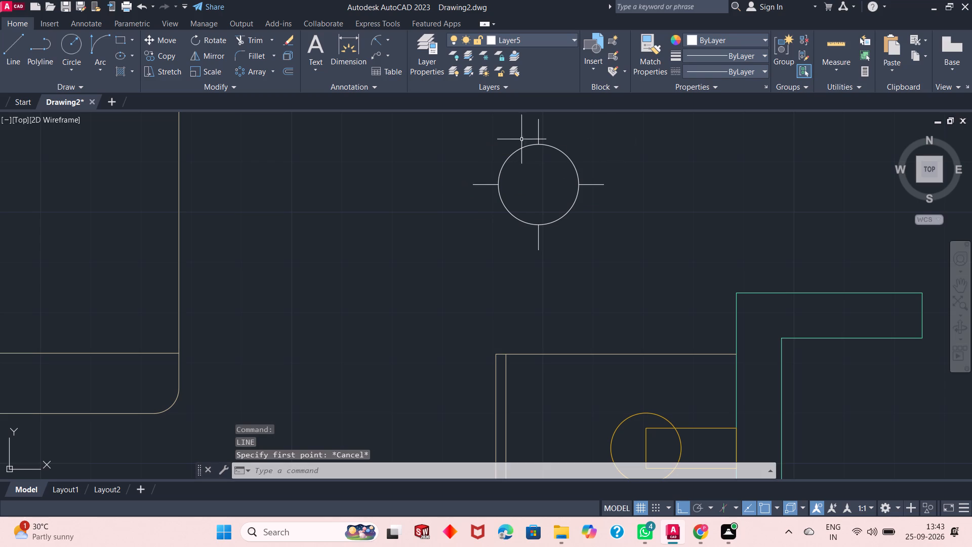
# Draw an 8" radius circle in the laundry room, just below the appliance beside the round heater, at about 271'-11", 123'-1".
pyautogui.scroll(-4, 472, 240)
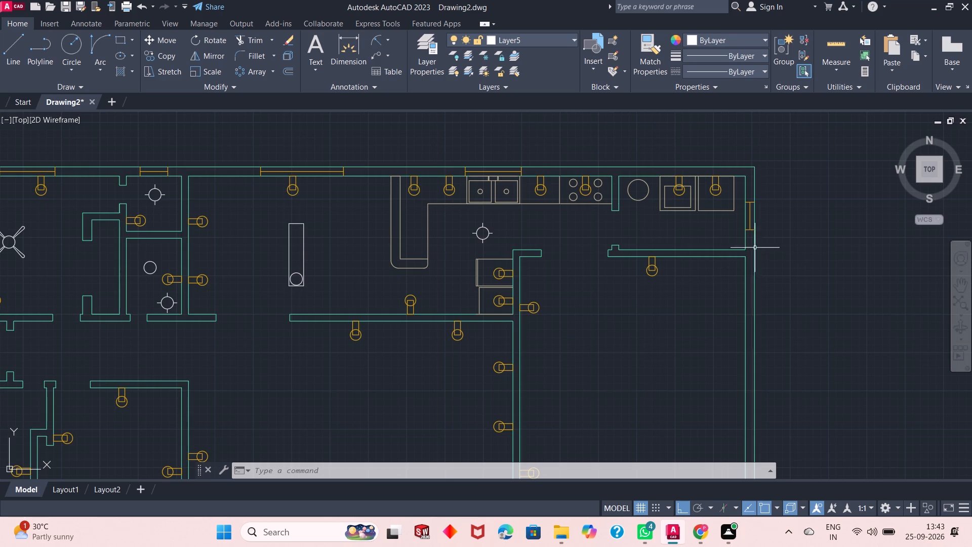
pyautogui.scroll(1, 755, 231)
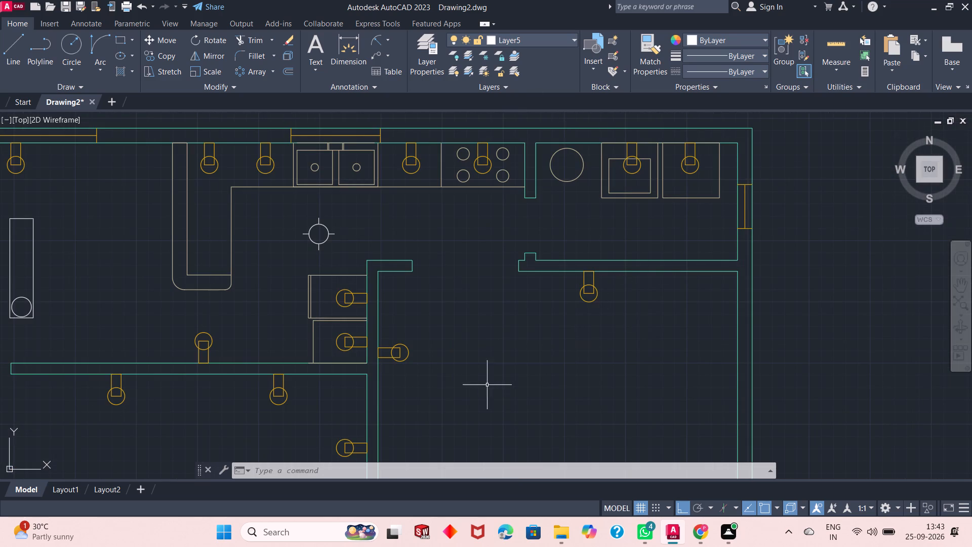
pyautogui.scroll(-1, 485, 385)
pyautogui.scroll(2, 597, 281)
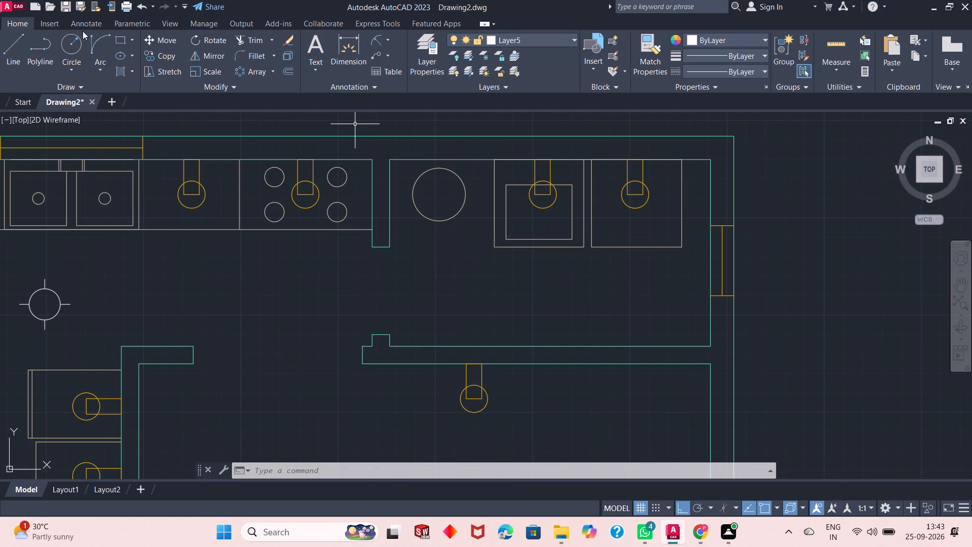
pyautogui.click(69, 47)
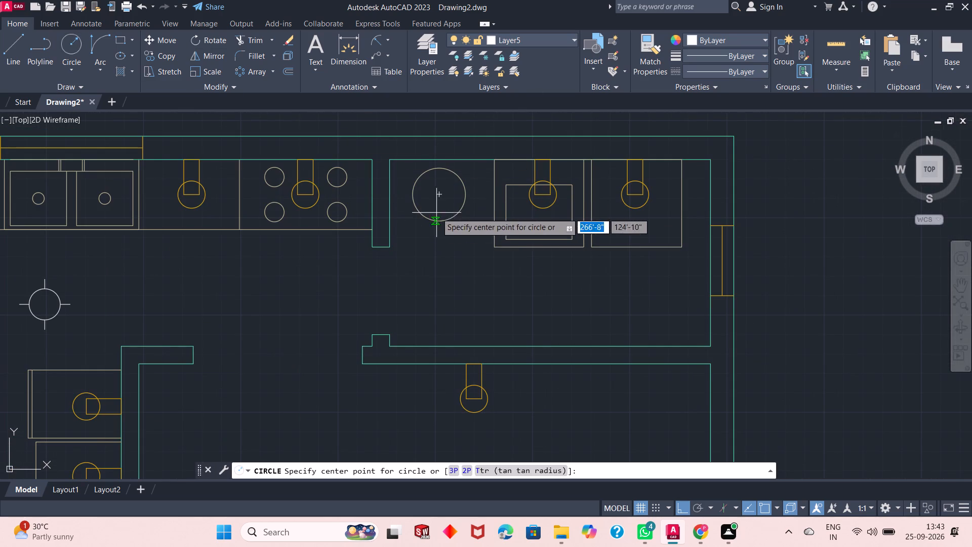
pyautogui.click(557, 262)
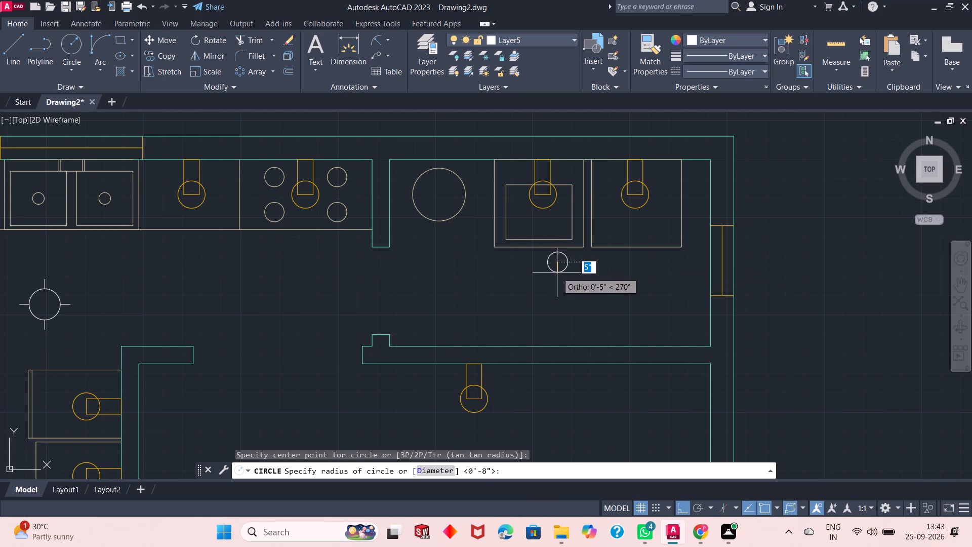
pyautogui.write('8"')
pyautogui.press('Return')
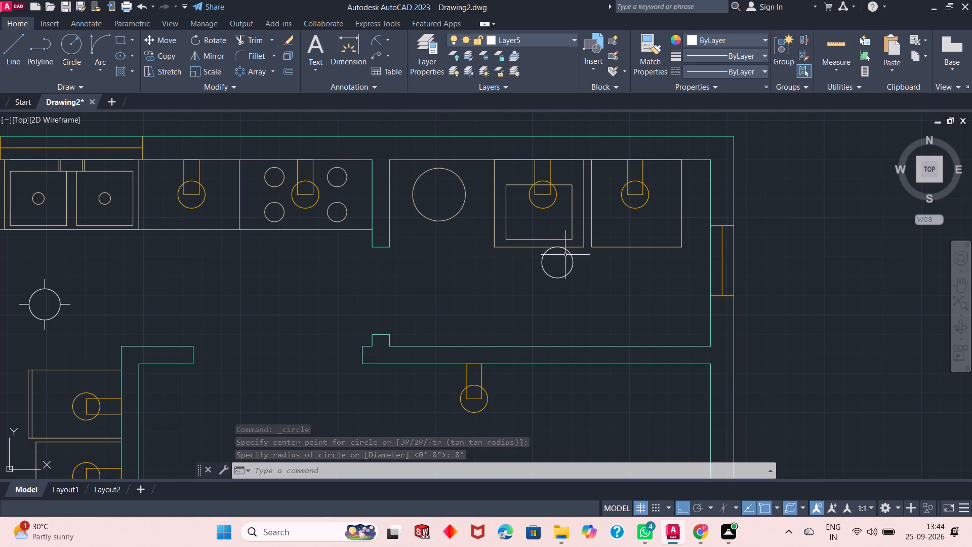
# Draw a 5" line straight up from the top quadrant of the laundry room's light circle.
pyautogui.click(15, 47)
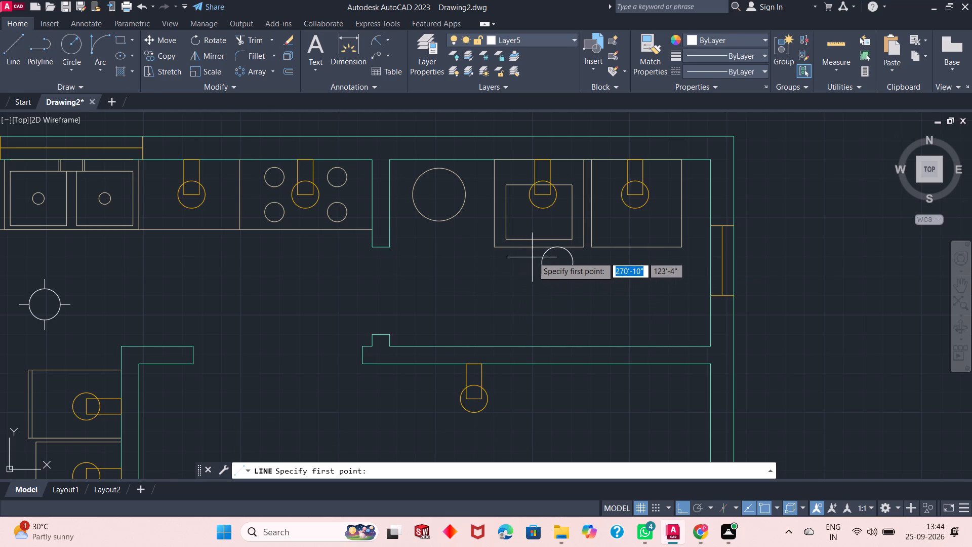
pyautogui.click(557, 248)
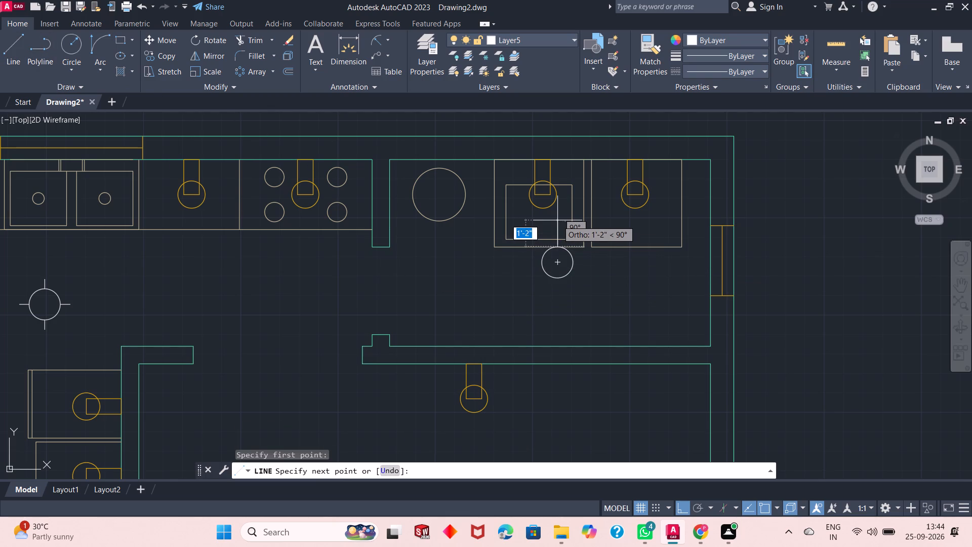
pyautogui.write('5"')
pyautogui.press('Return')
pyautogui.press('Return')
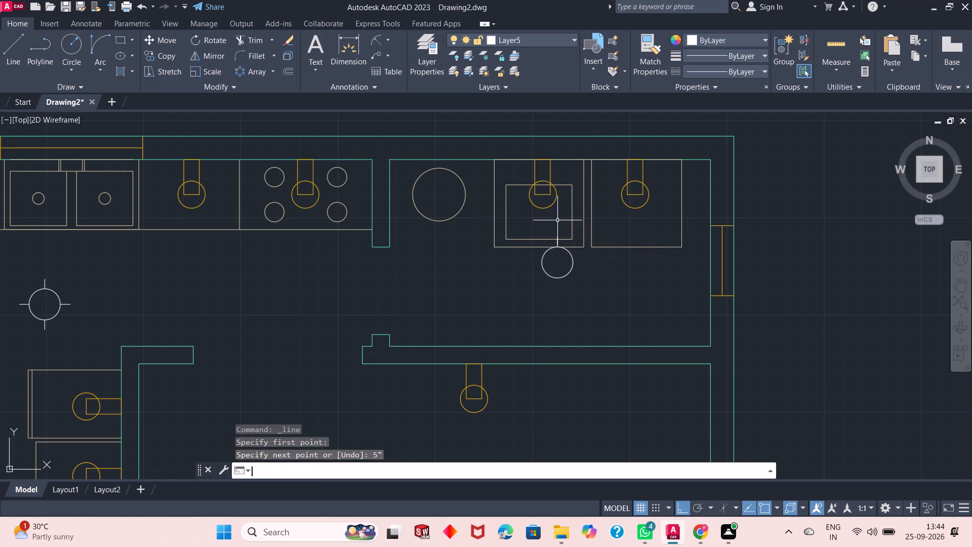
# Draw a 5" horizontal line outward from the right quadrant of the laundry room's light circle.
pyautogui.press('Return')
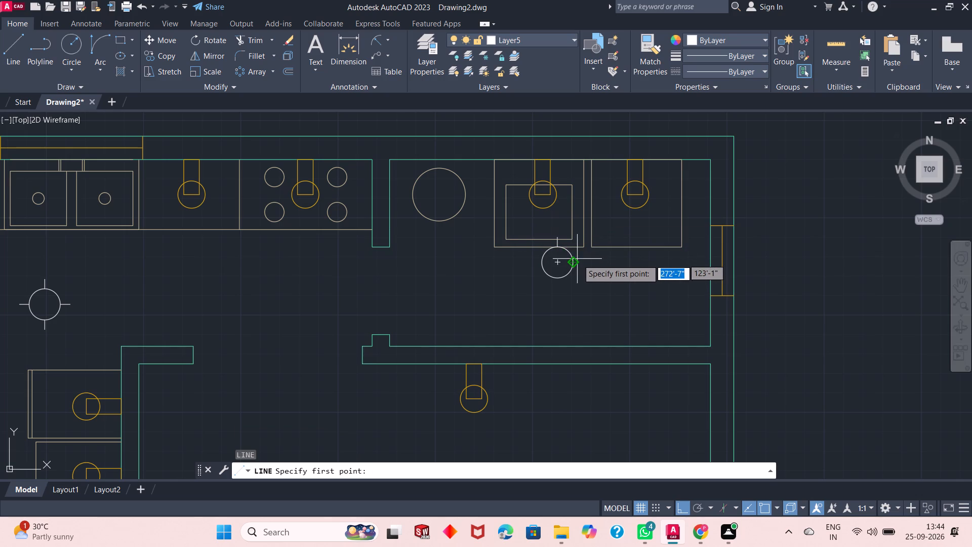
pyautogui.click(576, 264)
pyautogui.write('5"')
pyautogui.press('Return')
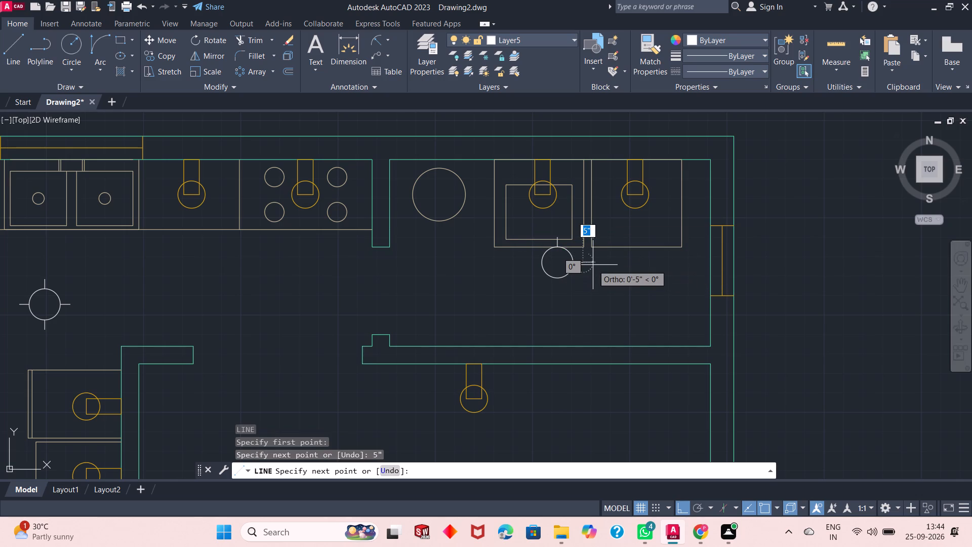
pyautogui.press('Return')
# Draw a 5" line straight down from the bottom quadrant of the laundry room's light circle.
pyautogui.press('Return')
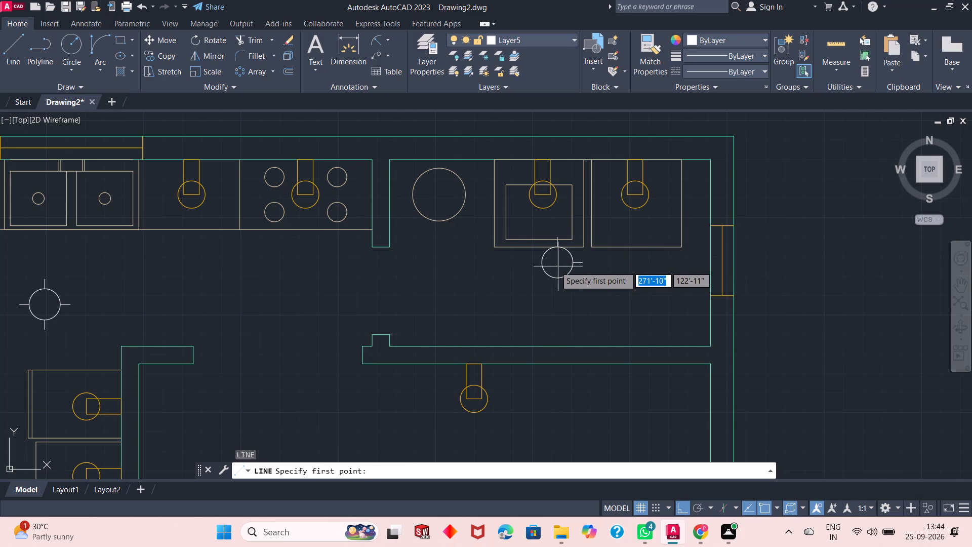
pyautogui.click(561, 281)
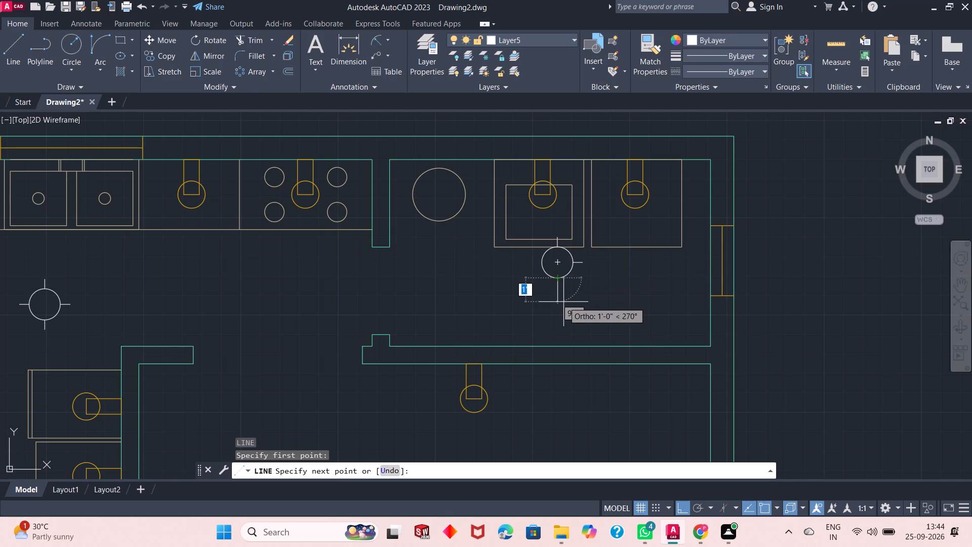
pyautogui.write('5"')
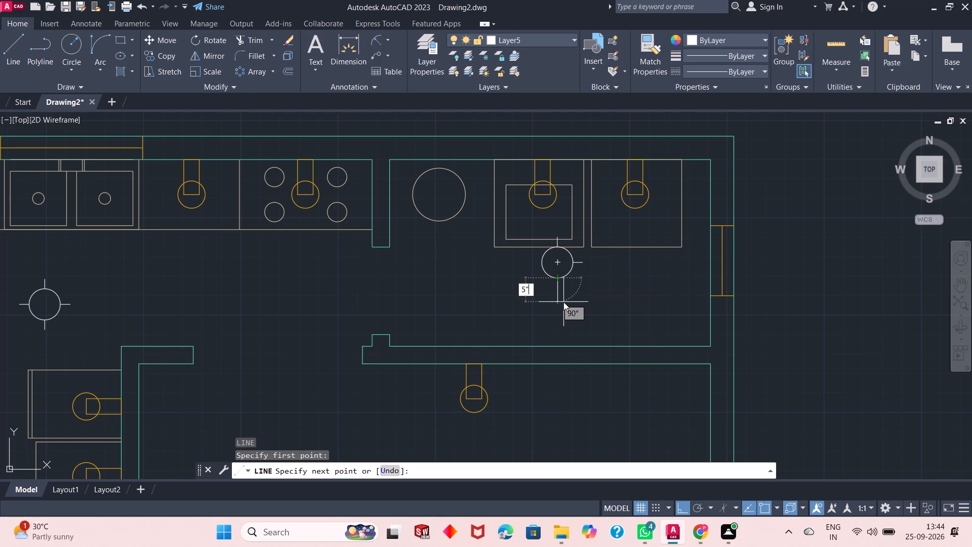
pyautogui.press('Return')
pyautogui.press('Return')
# Draw a 5" horizontal line outward from the left quadrant of the laundry room's light circle.
pyautogui.press('Return')
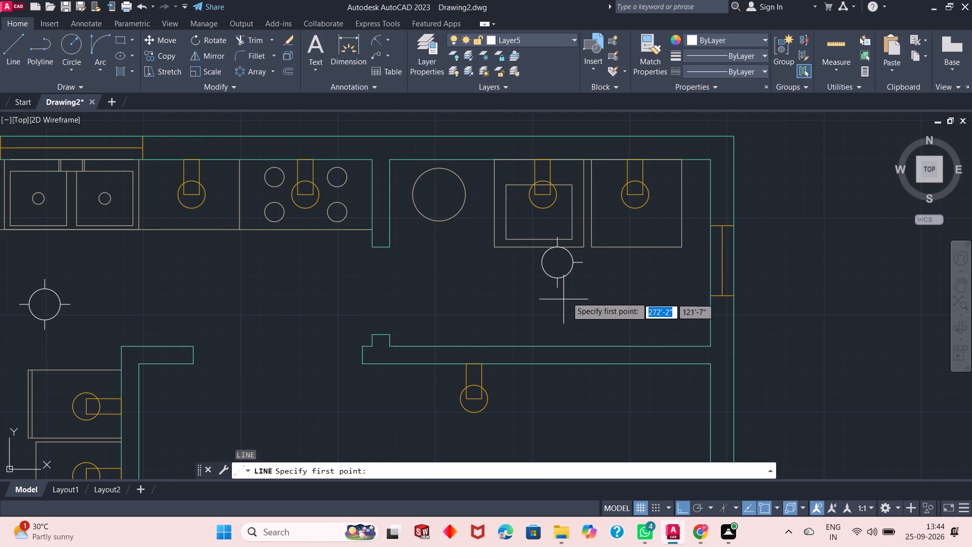
pyautogui.click(539, 261)
pyautogui.write('5"')
pyautogui.press('Return')
pyautogui.press('Return')
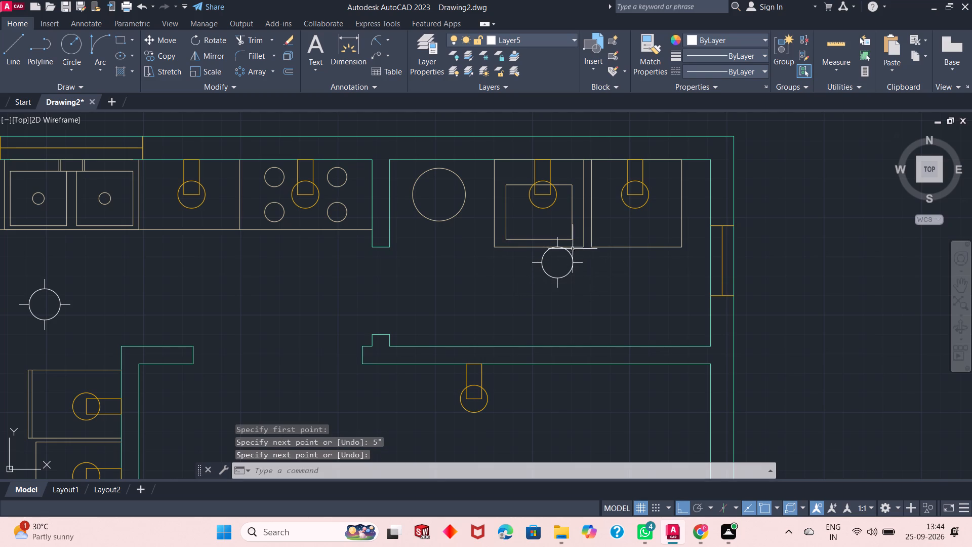
# Draw an 8" radius circle near the middle of the garage, the large room below the laundry, at about 264', 104'-5".
pyautogui.scroll(2, 564, 246)
pyautogui.scroll(-1, 560, 251)
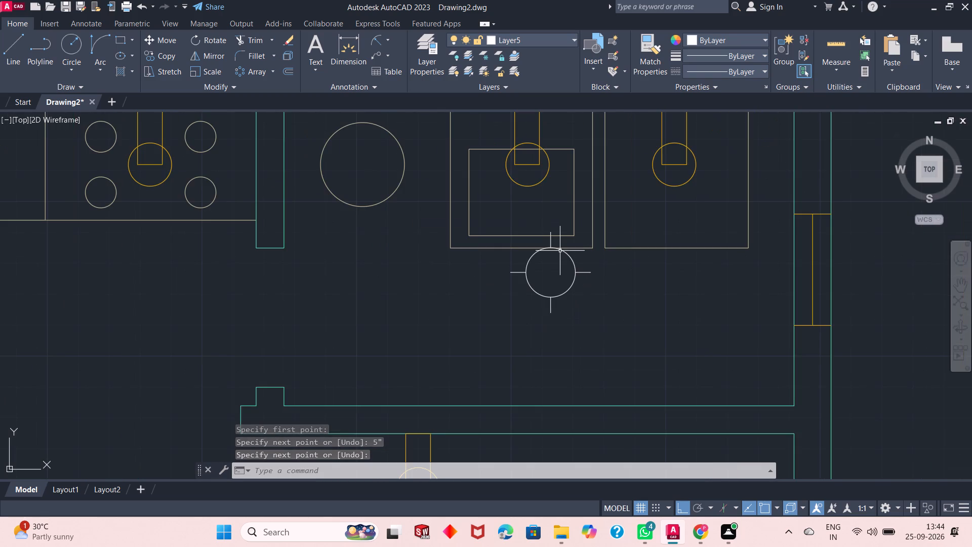
pyautogui.scroll(-2, 560, 251)
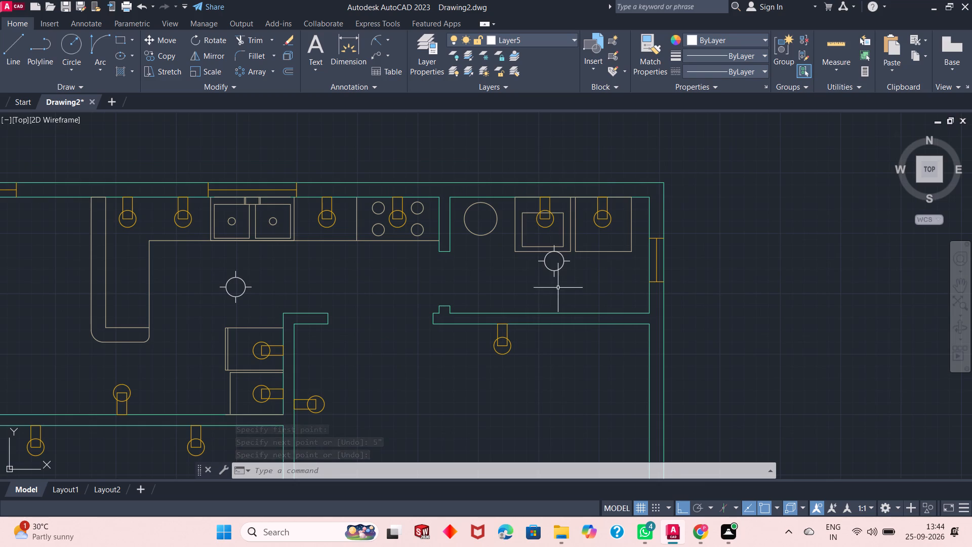
pyautogui.scroll(1, 565, 256)
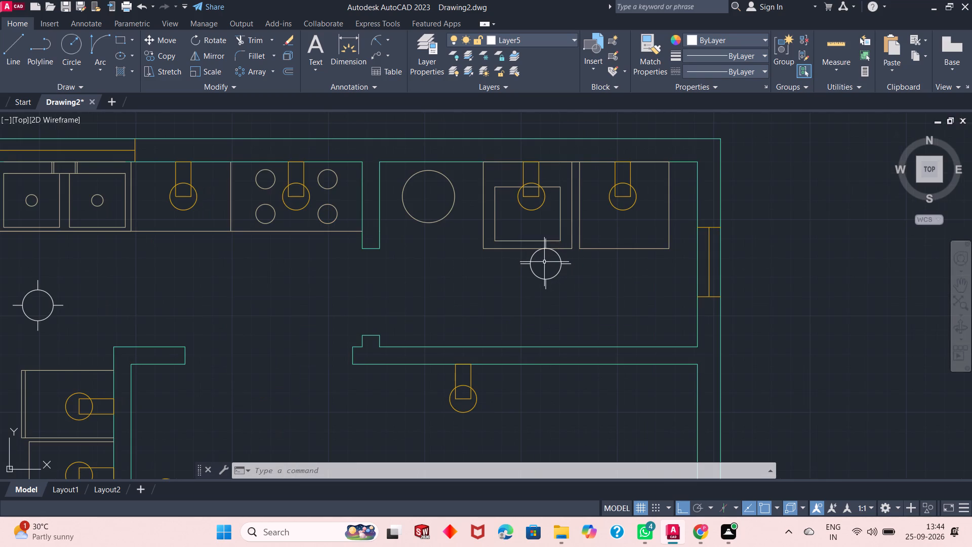
pyautogui.scroll(-4, 554, 284)
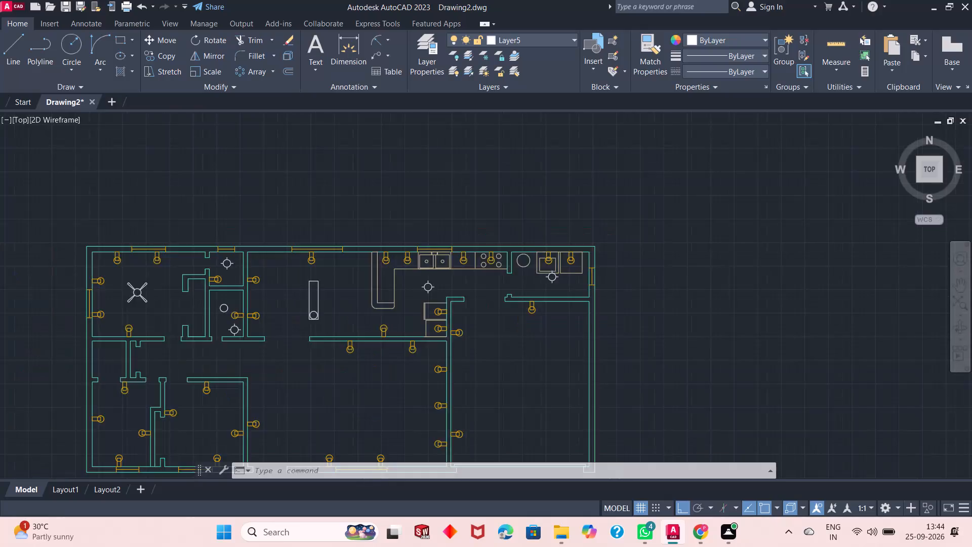
pyautogui.scroll(2, 539, 369)
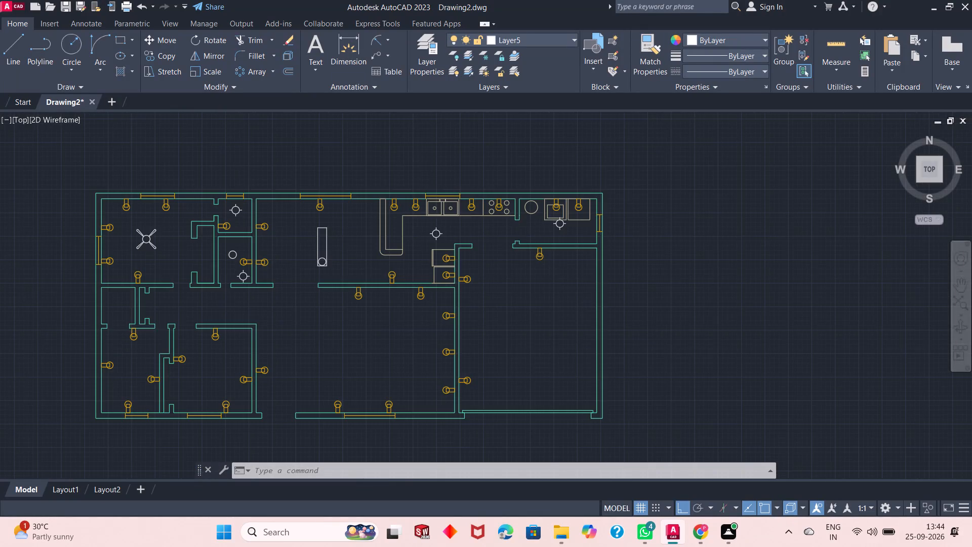
pyautogui.click(74, 49)
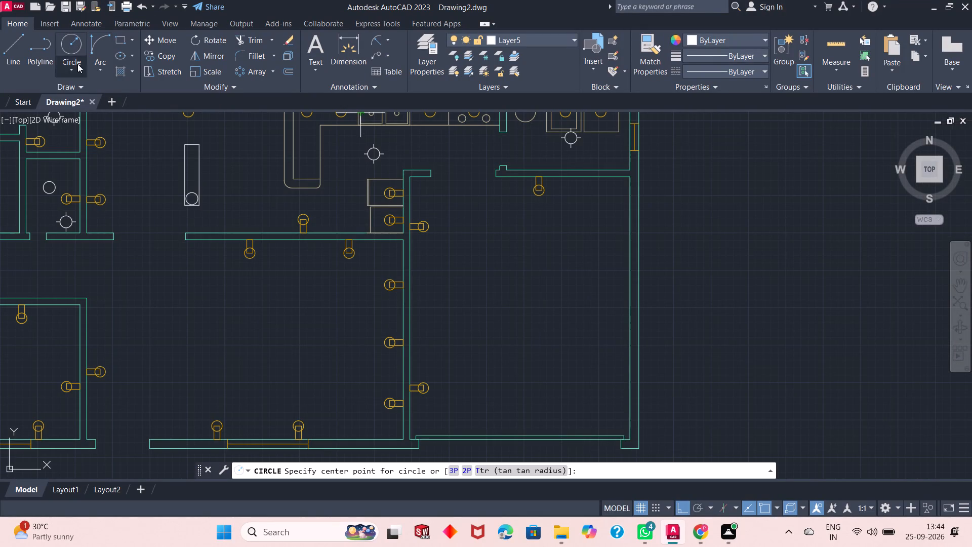
pyautogui.click(500, 305)
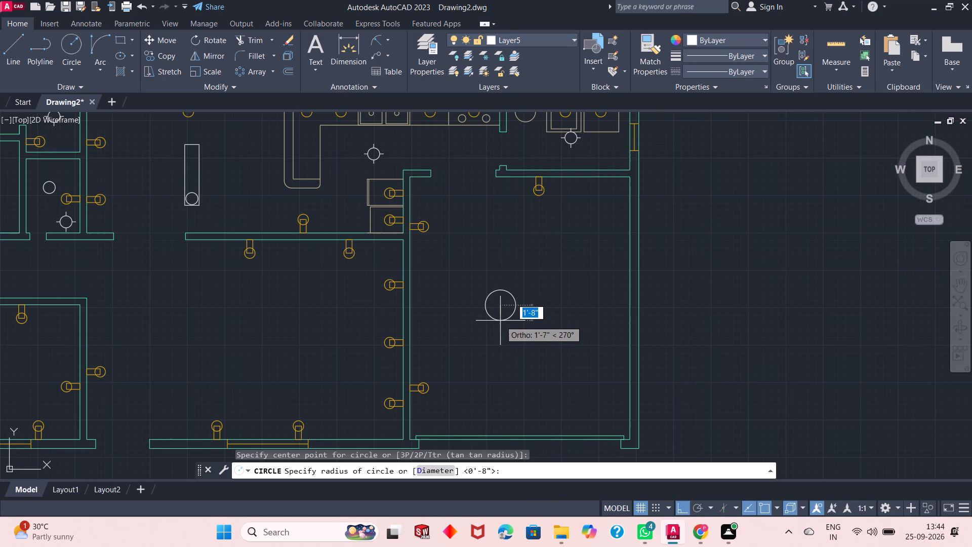
pyautogui.write('8"')
pyautogui.press('Return')
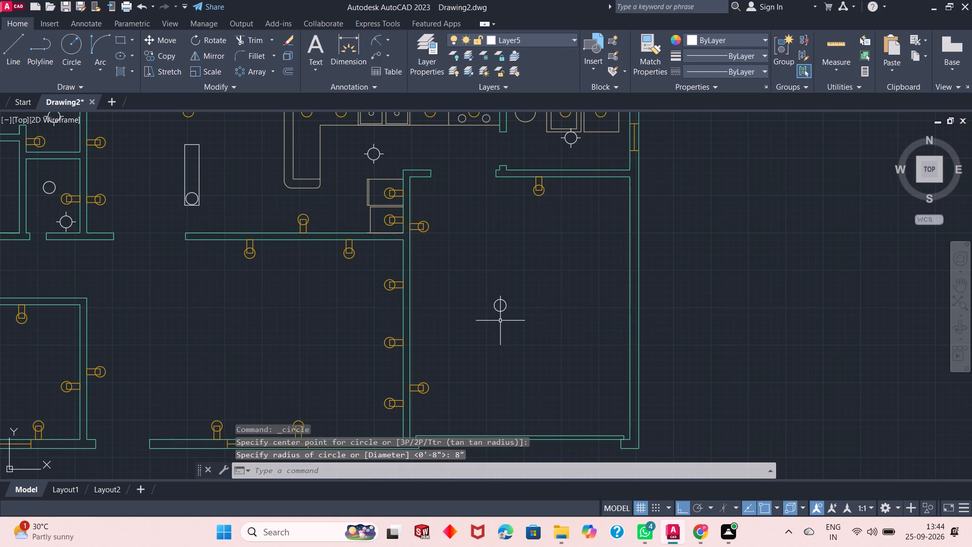
# Draw a 5" line straight down from the bottom quadrant of the garage's light circle.
pyautogui.click(19, 54)
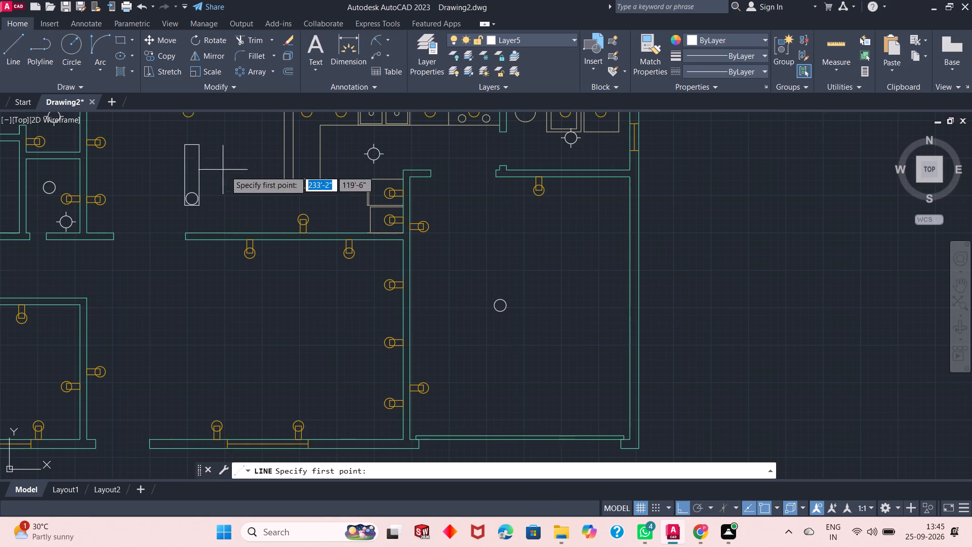
pyautogui.scroll(2, 500, 311)
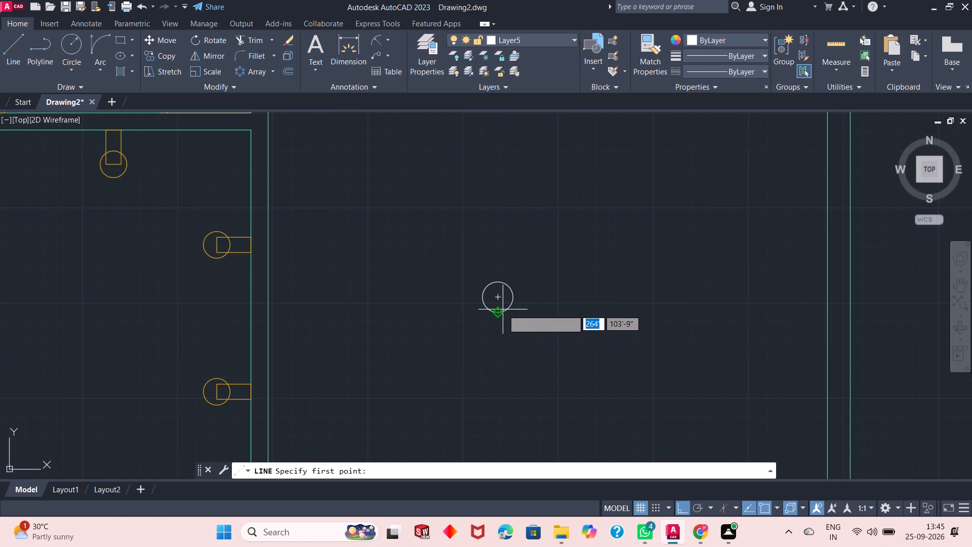
pyautogui.click(499, 311)
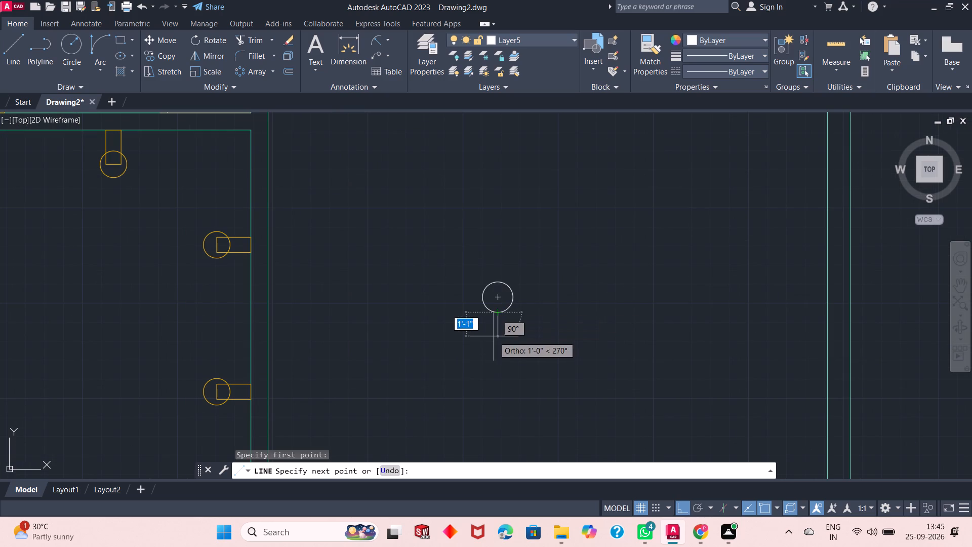
pyautogui.write('5"')
pyautogui.press('Return')
pyautogui.press('Return')
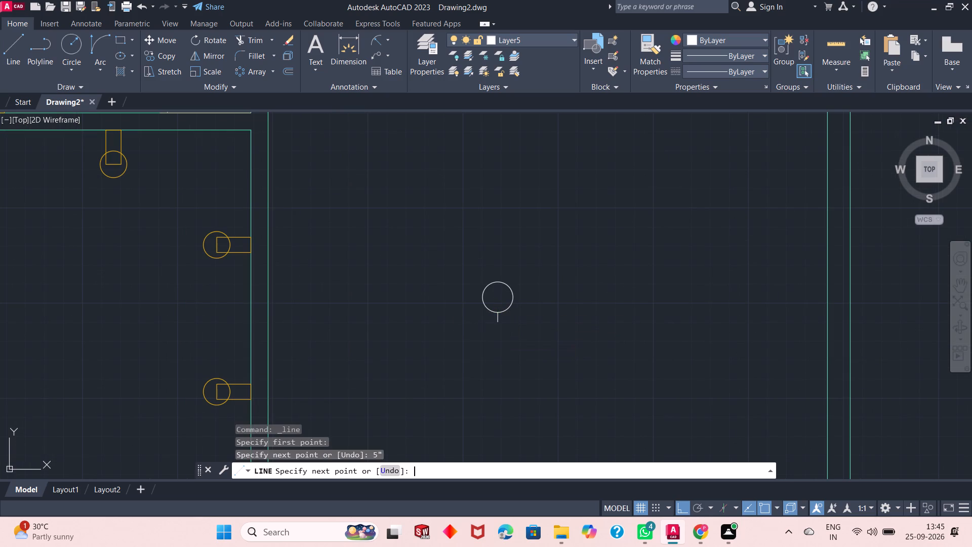
# Draw a 5" horizontal line outward from the right quadrant of the garage's light circle.
pyautogui.press('Return')
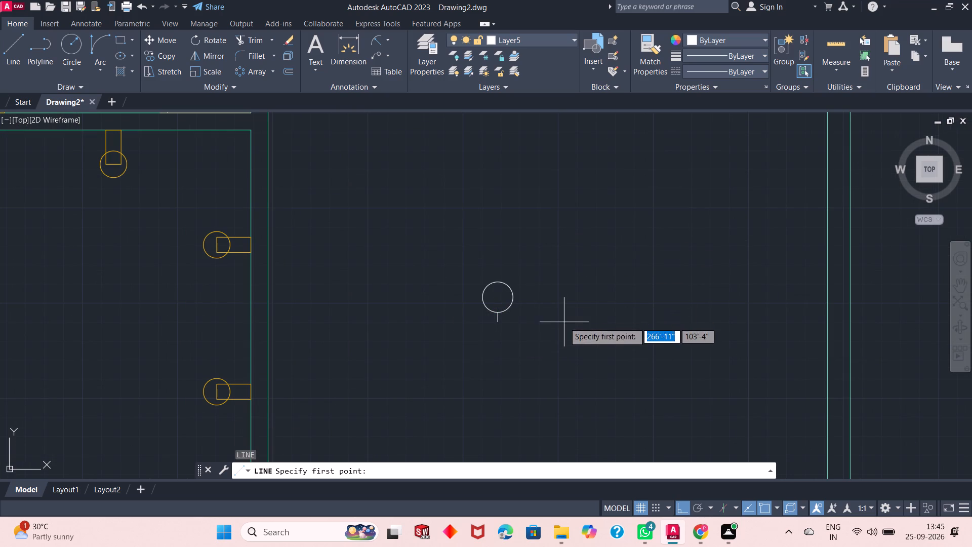
pyautogui.click(514, 299)
pyautogui.write('5"')
pyautogui.press('Return')
pyautogui.press('Return')
# Draw a 5" line straight up from the top quadrant of the garage's light circle.
pyautogui.press('Return')
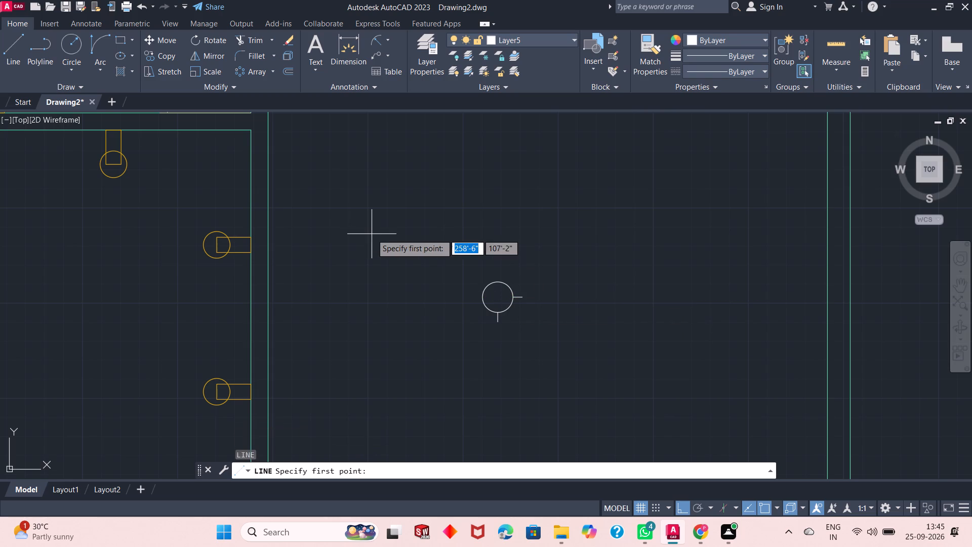
pyautogui.click(501, 284)
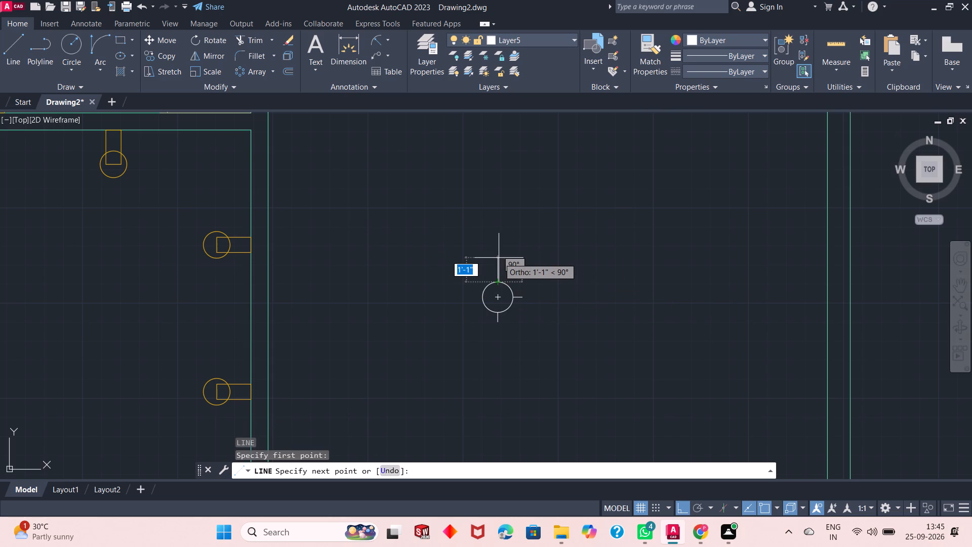
pyautogui.write('5"')
pyautogui.press('Return')
pyautogui.press('Return')
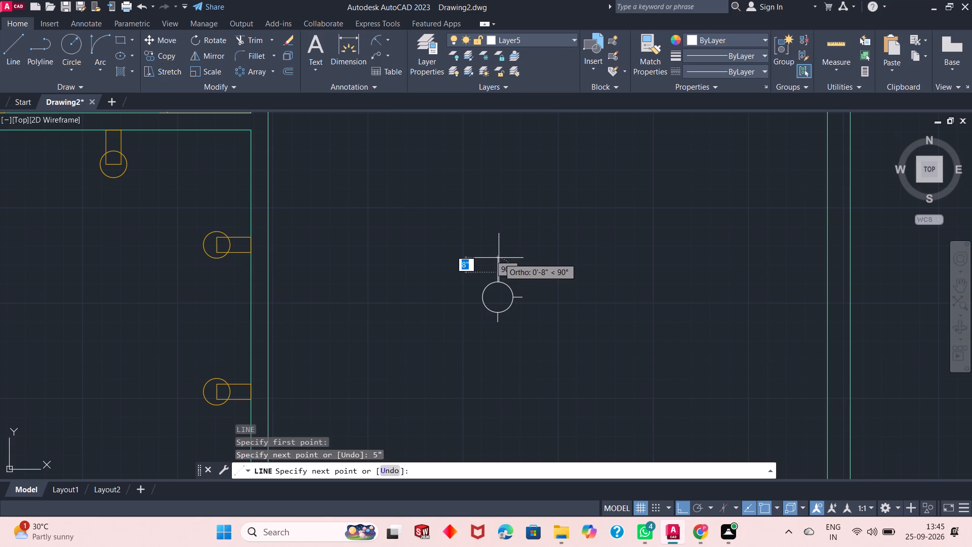
# Draw a 5" horizontal line outward from the left quadrant of the garage's light circle and end the Line command.
pyautogui.press('Return')
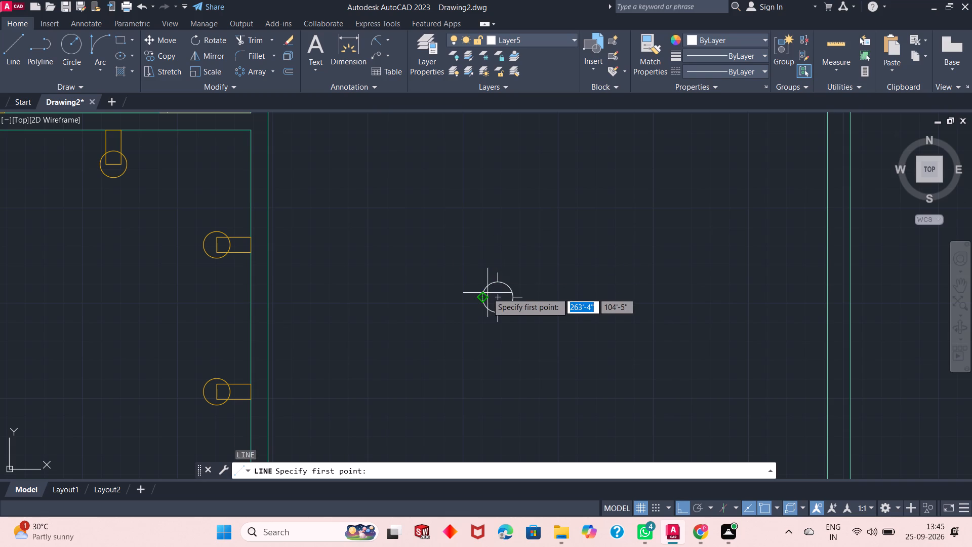
pyautogui.click(484, 297)
pyautogui.write('5"')
pyautogui.press('Return')
pyautogui.press('Return')
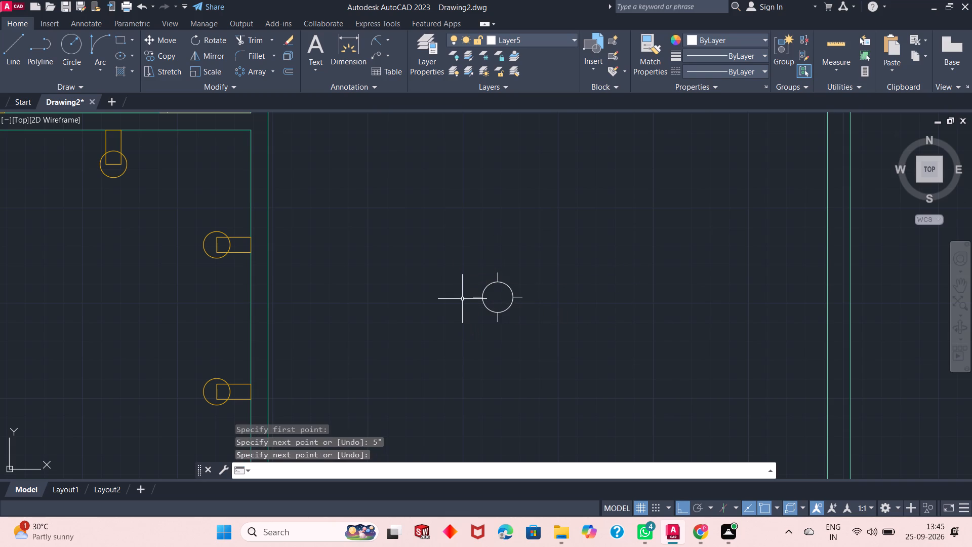
pyautogui.scroll(1, 473, 324)
pyautogui.scroll(-1, 473, 324)
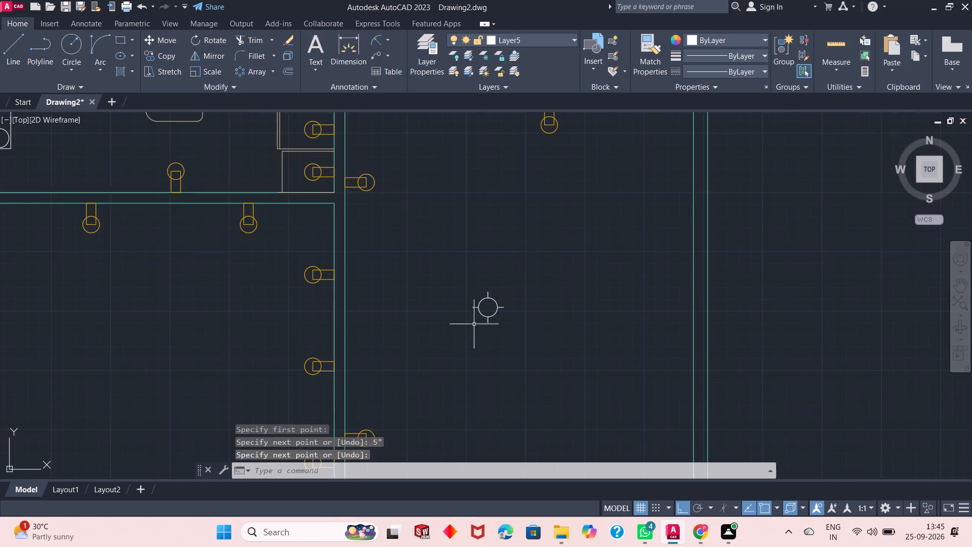
# On Layer3, draw a rectangle about 3'-3" by 1' against the garage's upper wall, between the outlet symbol and the outer wall.
pyautogui.scroll(-2, 478, 325)
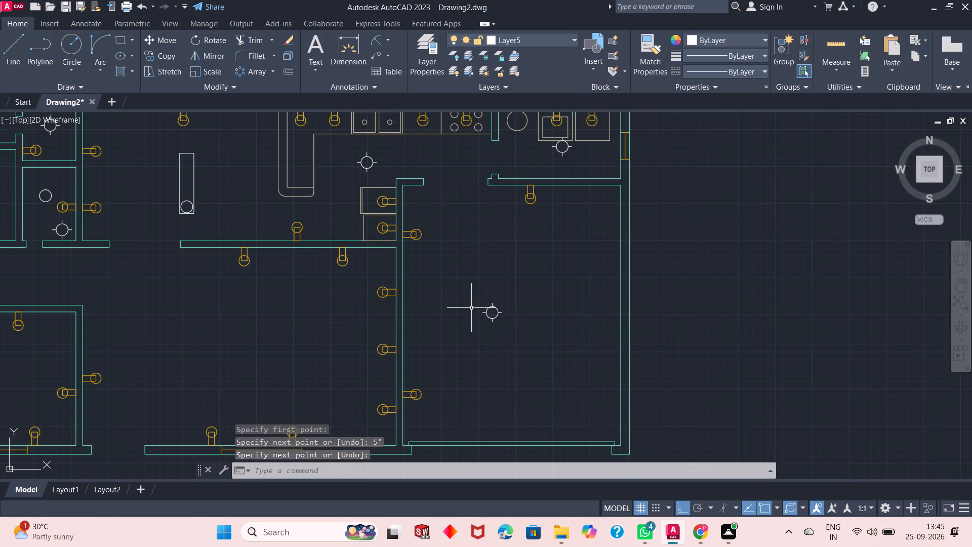
pyautogui.scroll(-1, 471, 308)
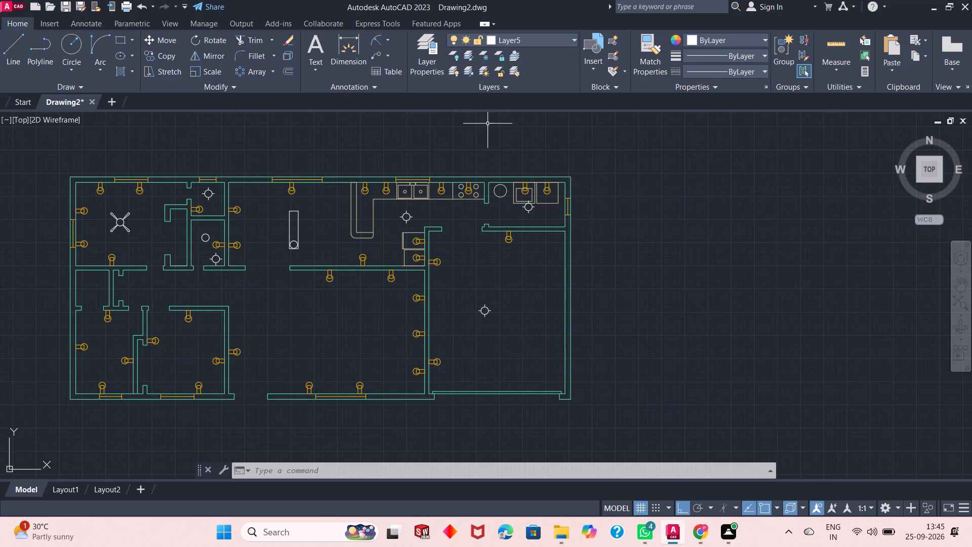
pyautogui.click(518, 42)
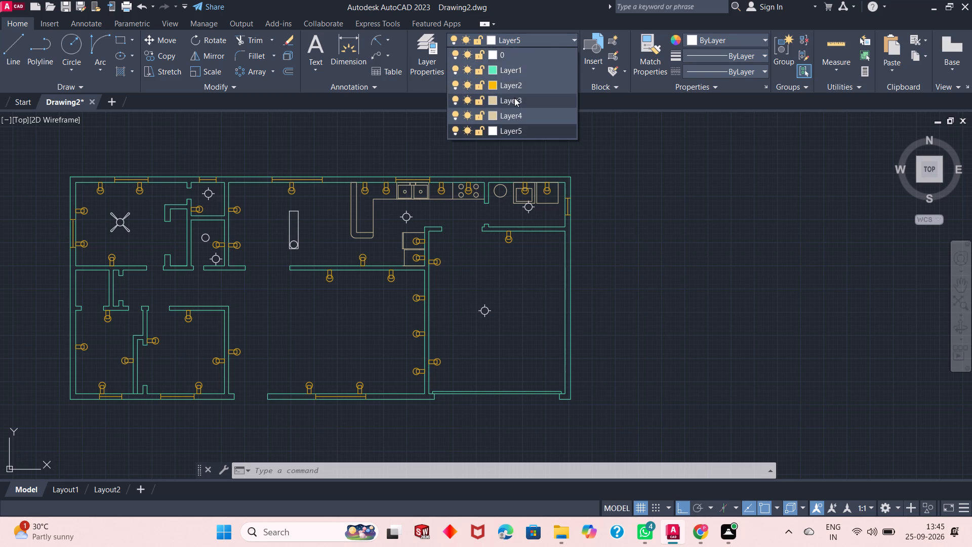
pyautogui.click(514, 98)
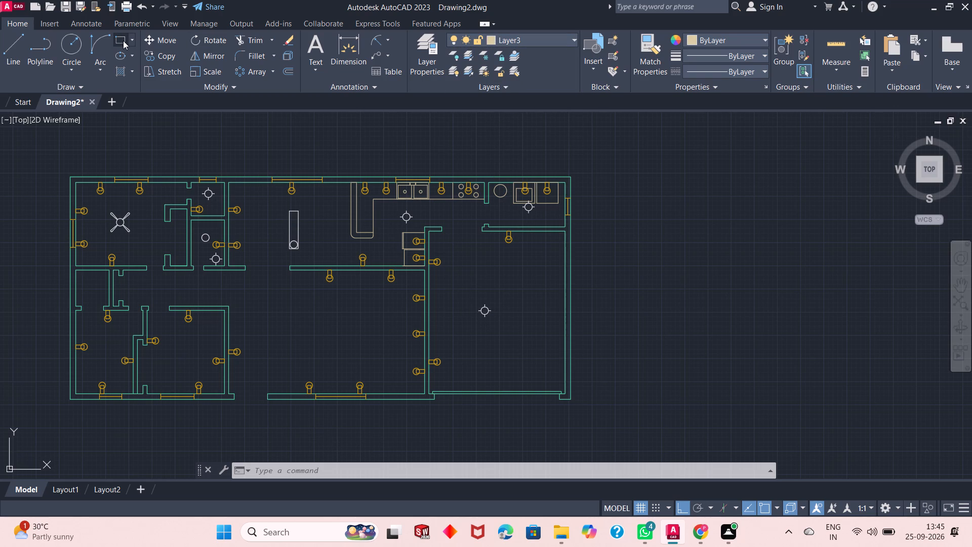
pyautogui.click(123, 41)
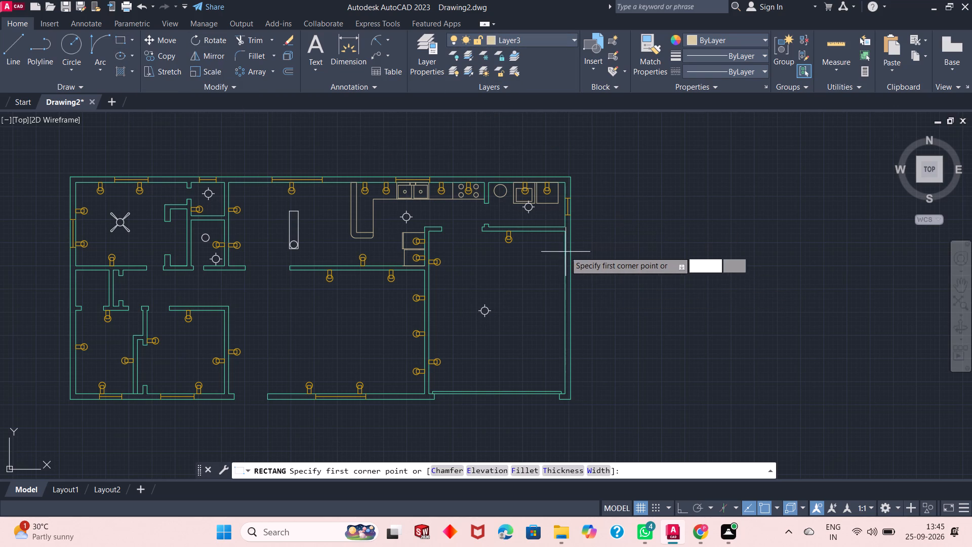
pyautogui.scroll(3, 544, 234)
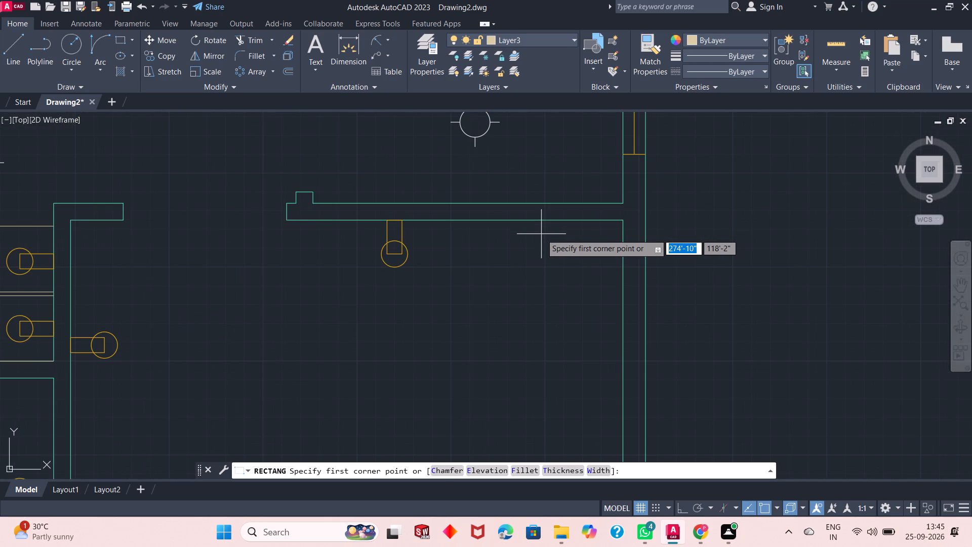
pyautogui.click(502, 220)
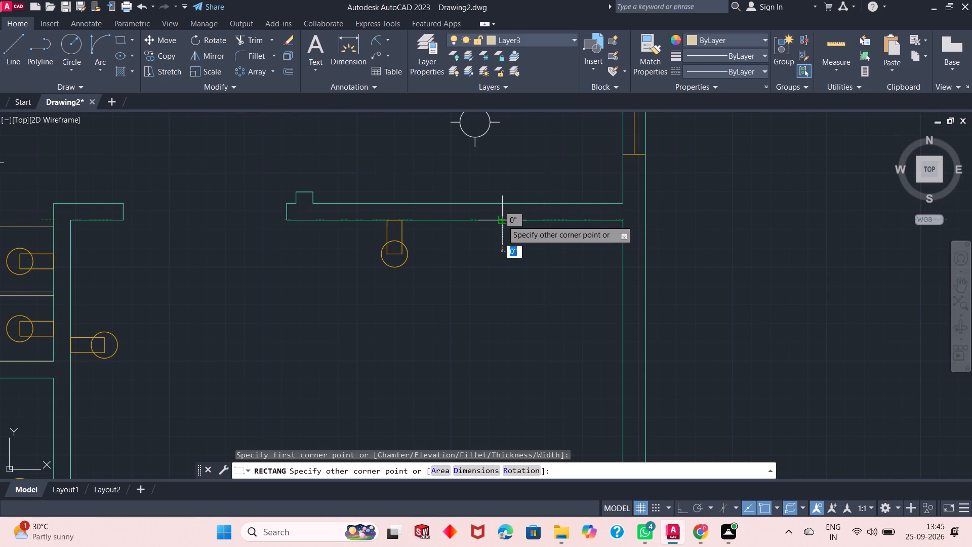
pyautogui.click(574, 242)
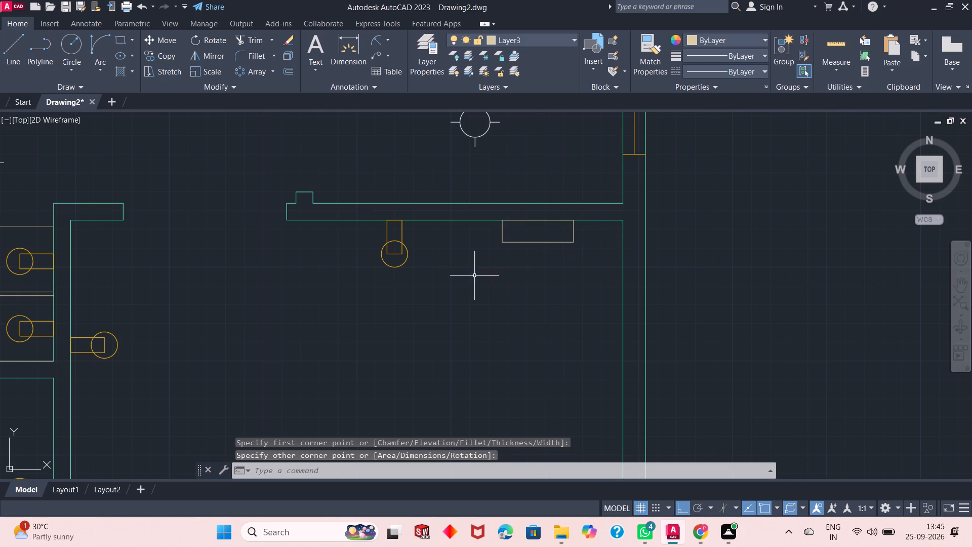
# Make Layer5 the current layer again.
pyautogui.click(526, 39)
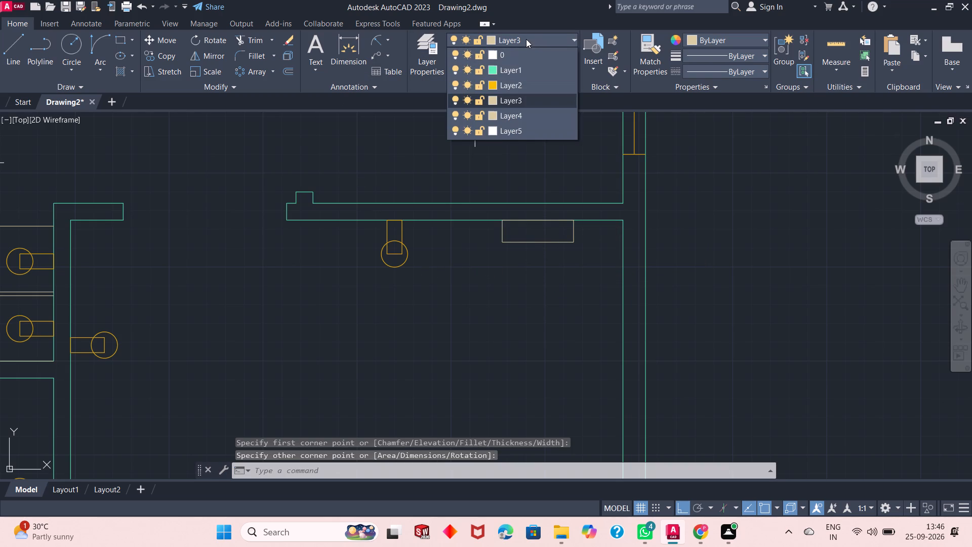
pyautogui.click(530, 129)
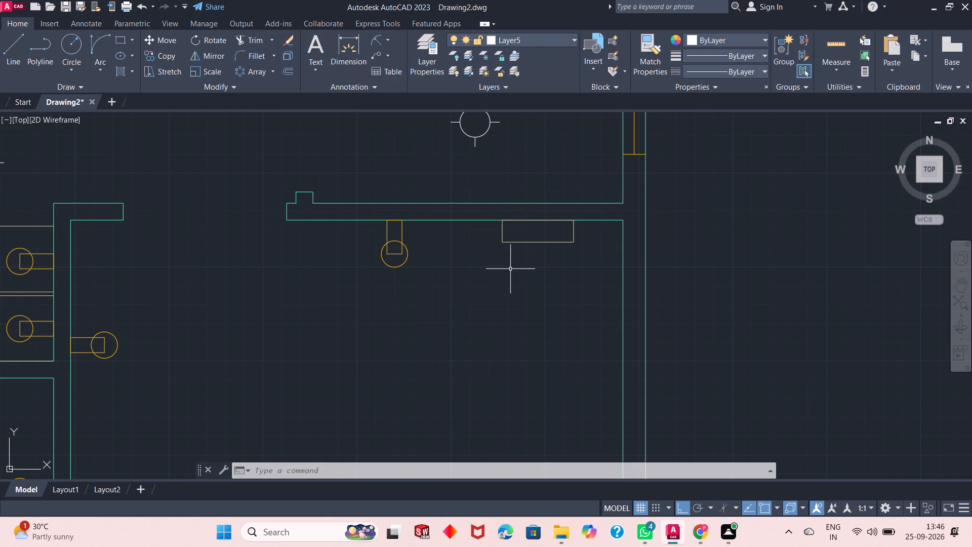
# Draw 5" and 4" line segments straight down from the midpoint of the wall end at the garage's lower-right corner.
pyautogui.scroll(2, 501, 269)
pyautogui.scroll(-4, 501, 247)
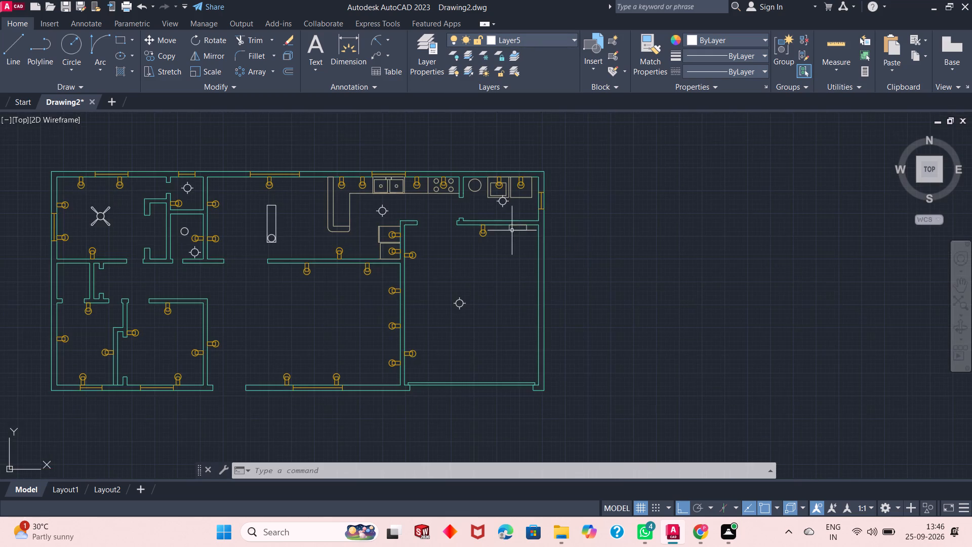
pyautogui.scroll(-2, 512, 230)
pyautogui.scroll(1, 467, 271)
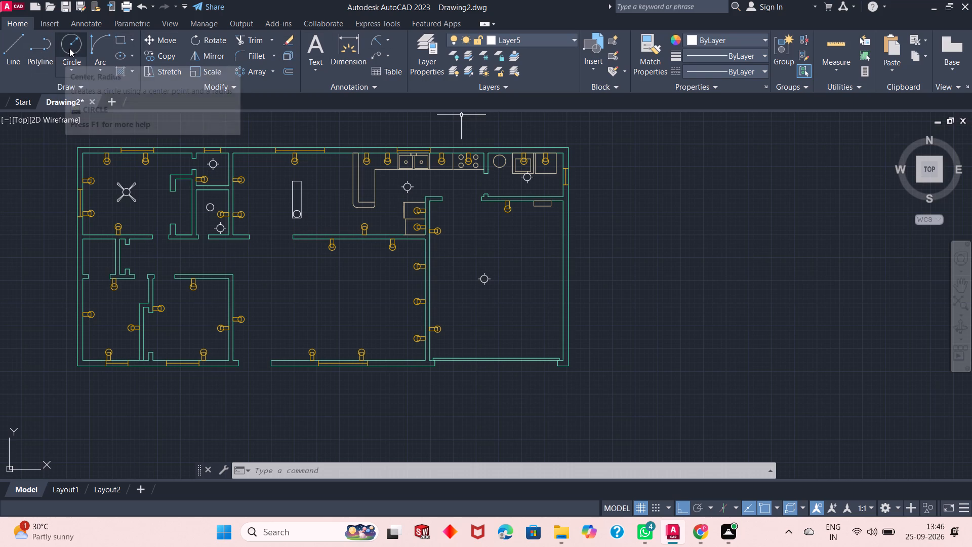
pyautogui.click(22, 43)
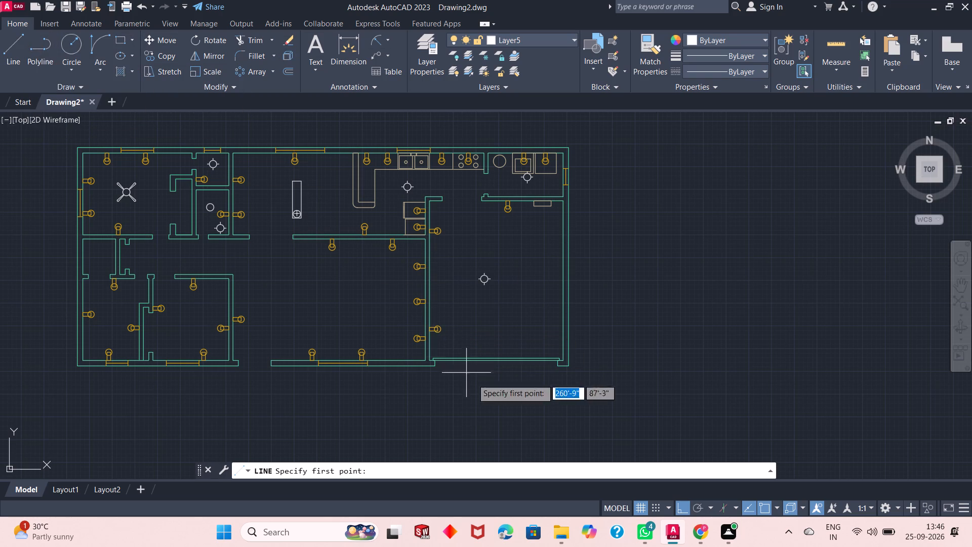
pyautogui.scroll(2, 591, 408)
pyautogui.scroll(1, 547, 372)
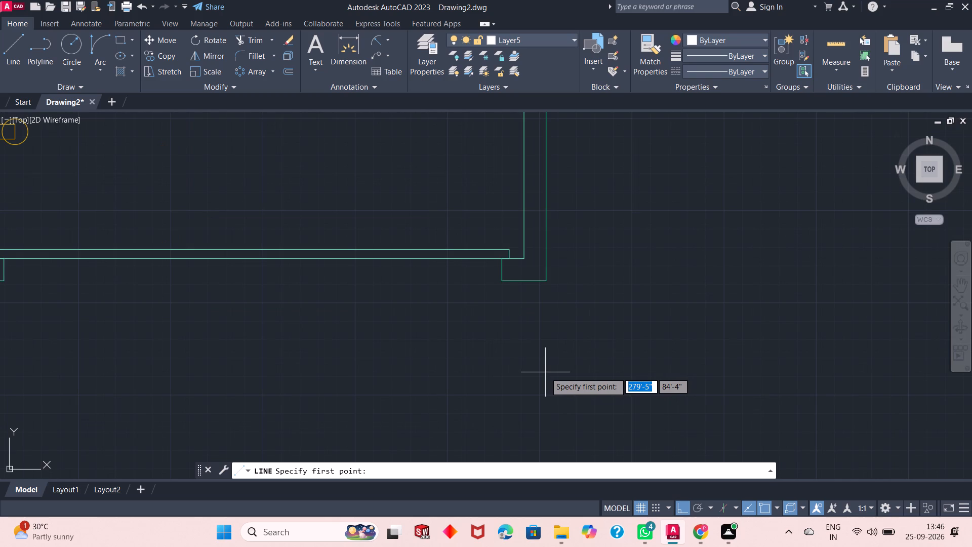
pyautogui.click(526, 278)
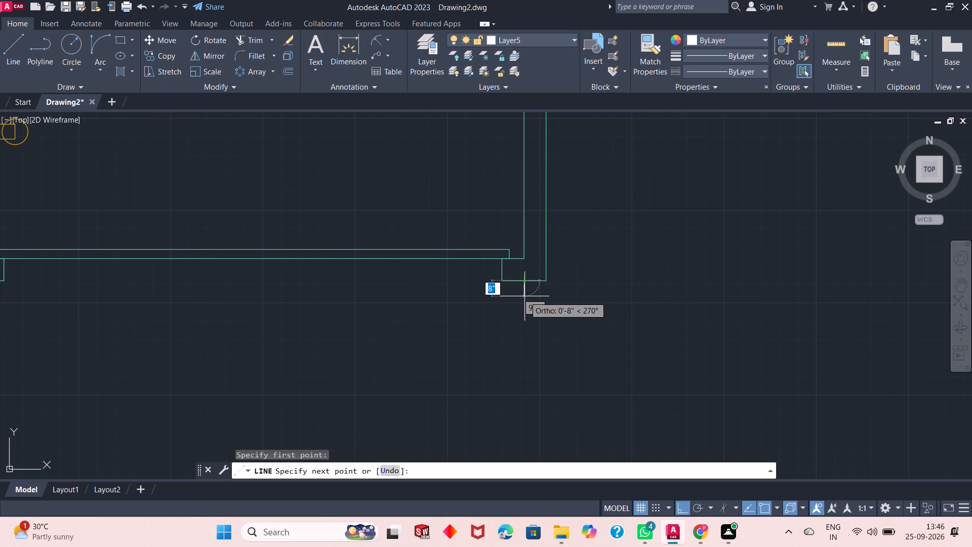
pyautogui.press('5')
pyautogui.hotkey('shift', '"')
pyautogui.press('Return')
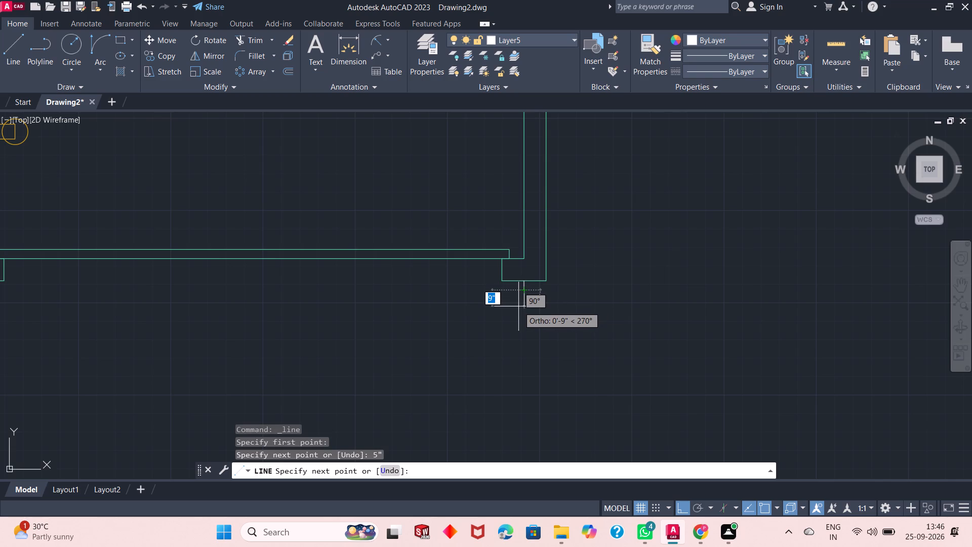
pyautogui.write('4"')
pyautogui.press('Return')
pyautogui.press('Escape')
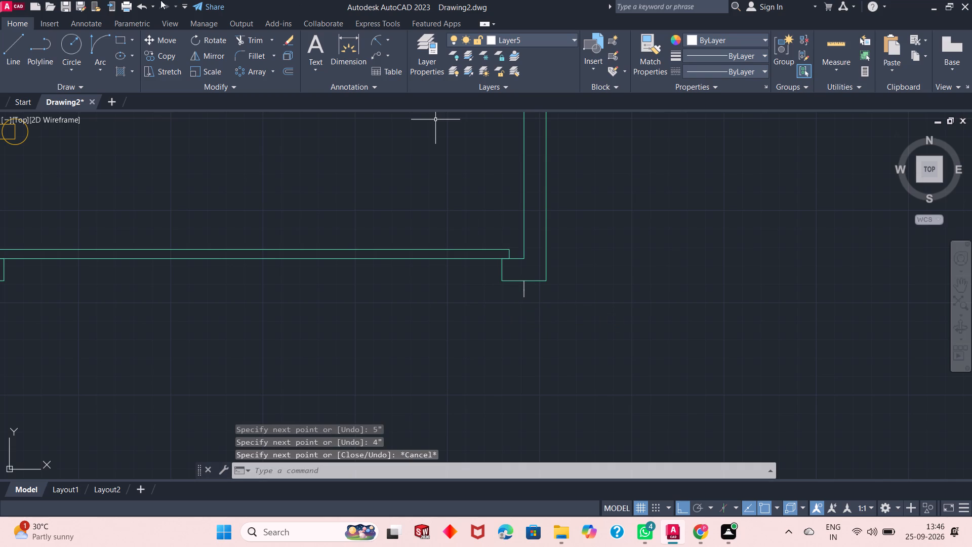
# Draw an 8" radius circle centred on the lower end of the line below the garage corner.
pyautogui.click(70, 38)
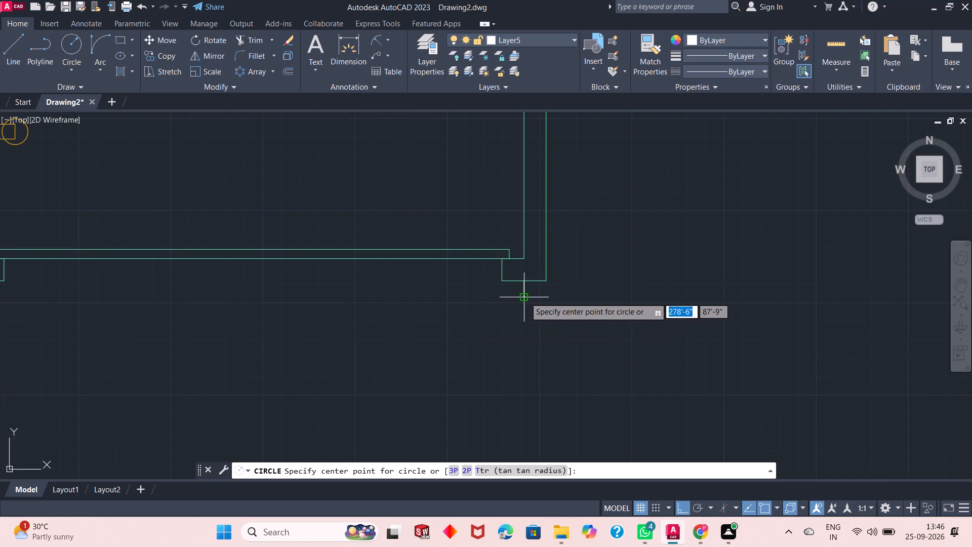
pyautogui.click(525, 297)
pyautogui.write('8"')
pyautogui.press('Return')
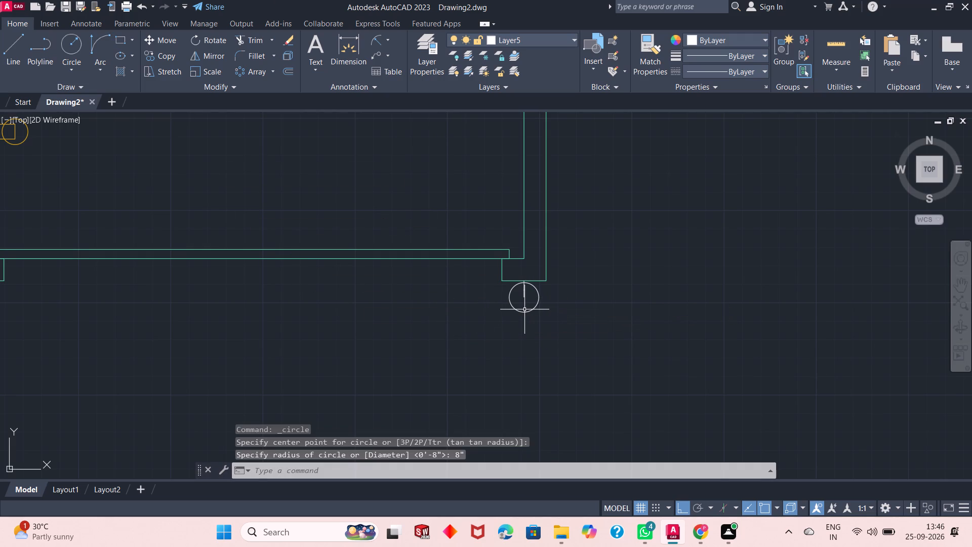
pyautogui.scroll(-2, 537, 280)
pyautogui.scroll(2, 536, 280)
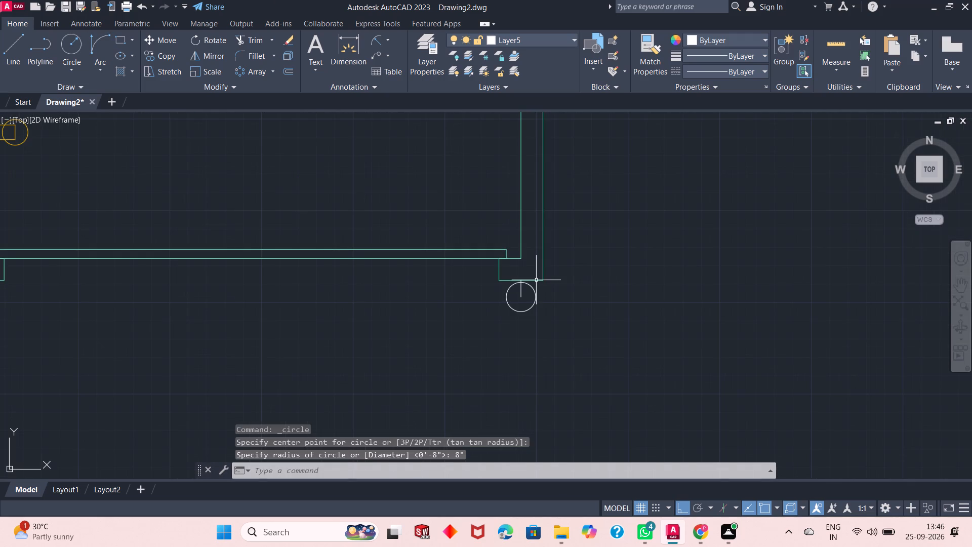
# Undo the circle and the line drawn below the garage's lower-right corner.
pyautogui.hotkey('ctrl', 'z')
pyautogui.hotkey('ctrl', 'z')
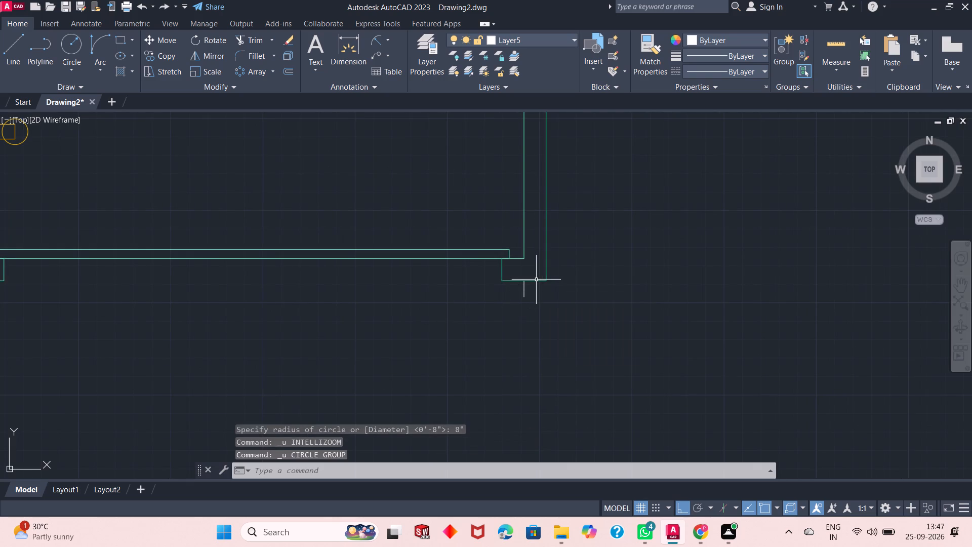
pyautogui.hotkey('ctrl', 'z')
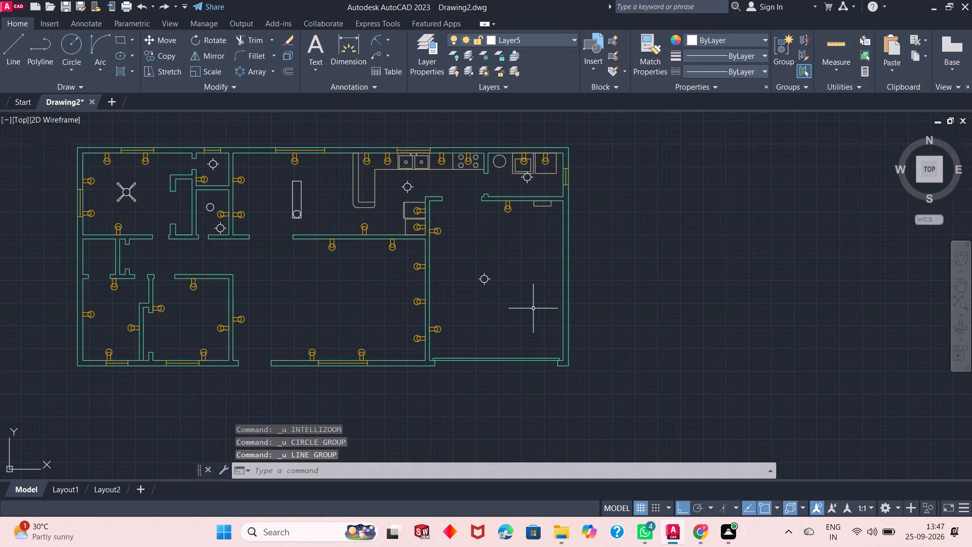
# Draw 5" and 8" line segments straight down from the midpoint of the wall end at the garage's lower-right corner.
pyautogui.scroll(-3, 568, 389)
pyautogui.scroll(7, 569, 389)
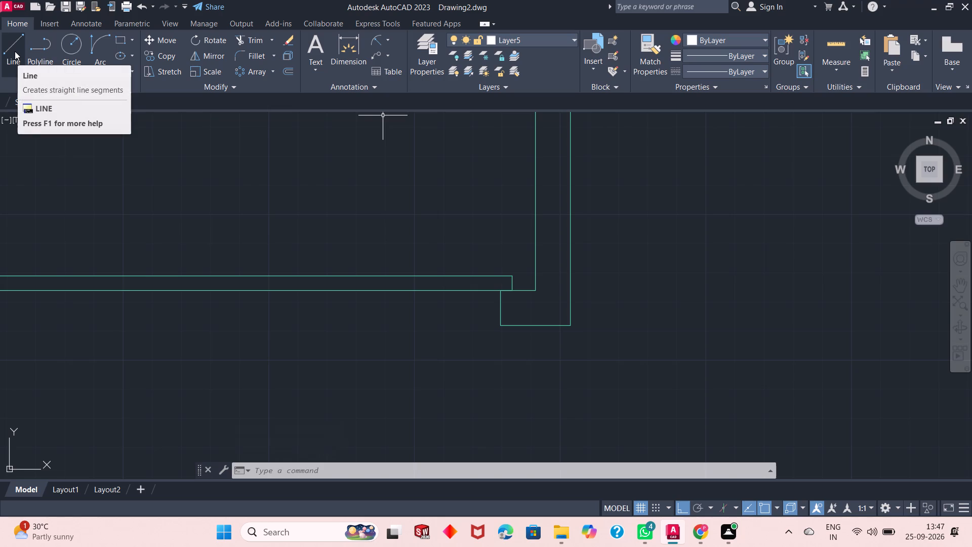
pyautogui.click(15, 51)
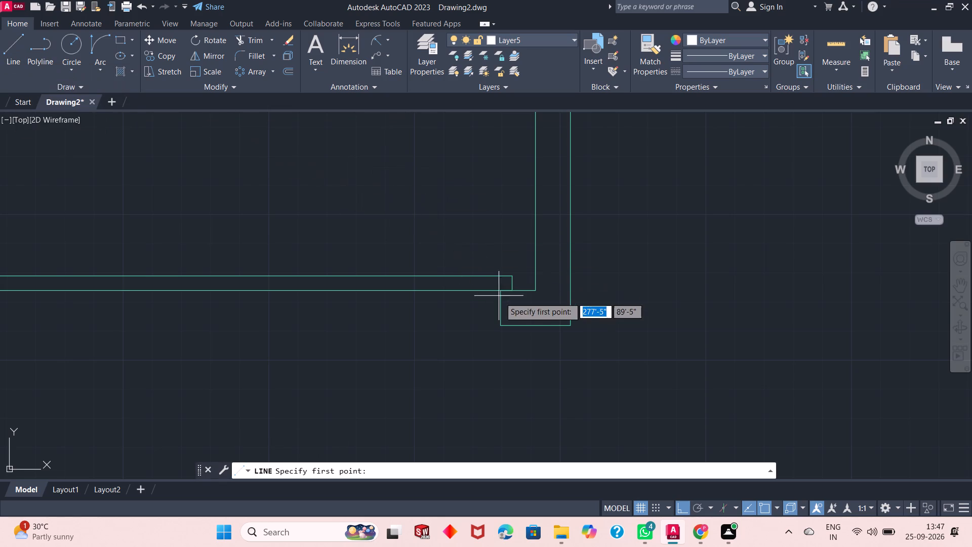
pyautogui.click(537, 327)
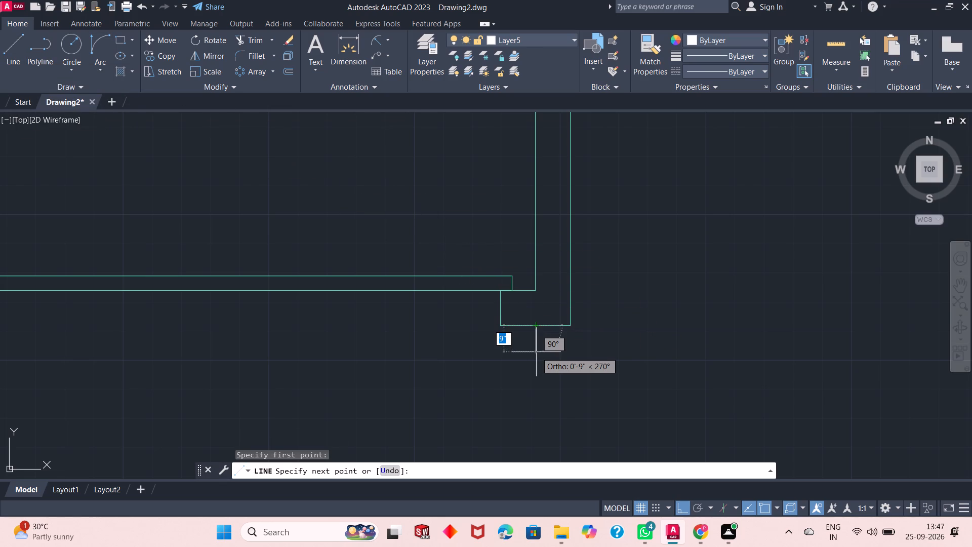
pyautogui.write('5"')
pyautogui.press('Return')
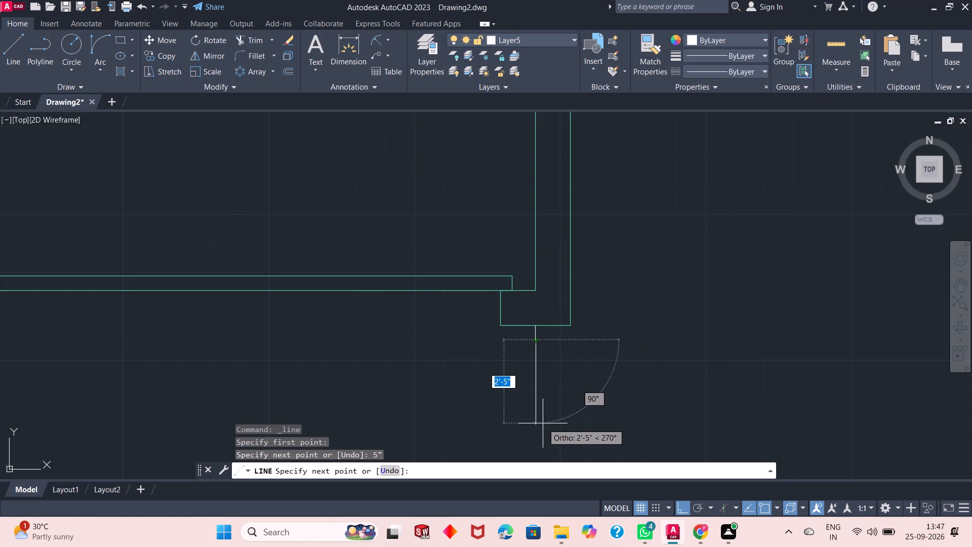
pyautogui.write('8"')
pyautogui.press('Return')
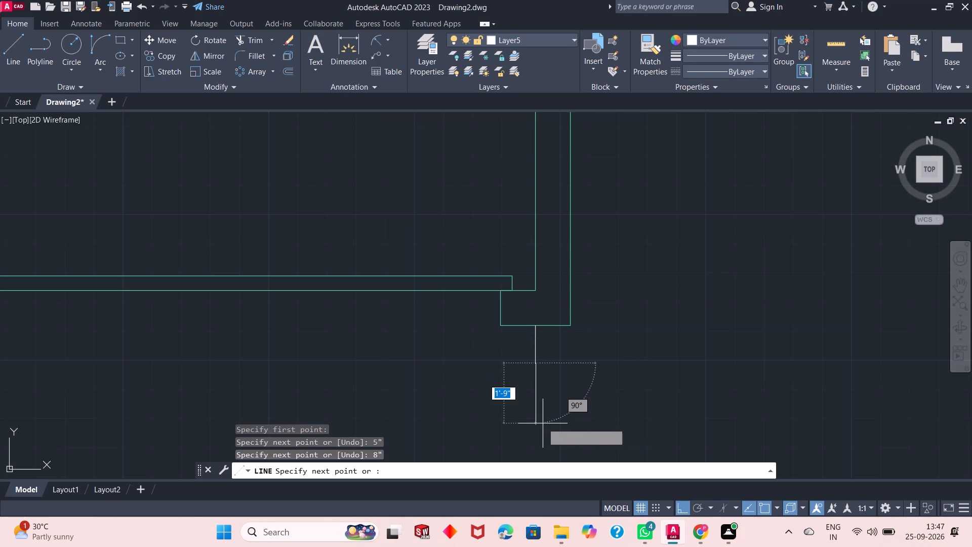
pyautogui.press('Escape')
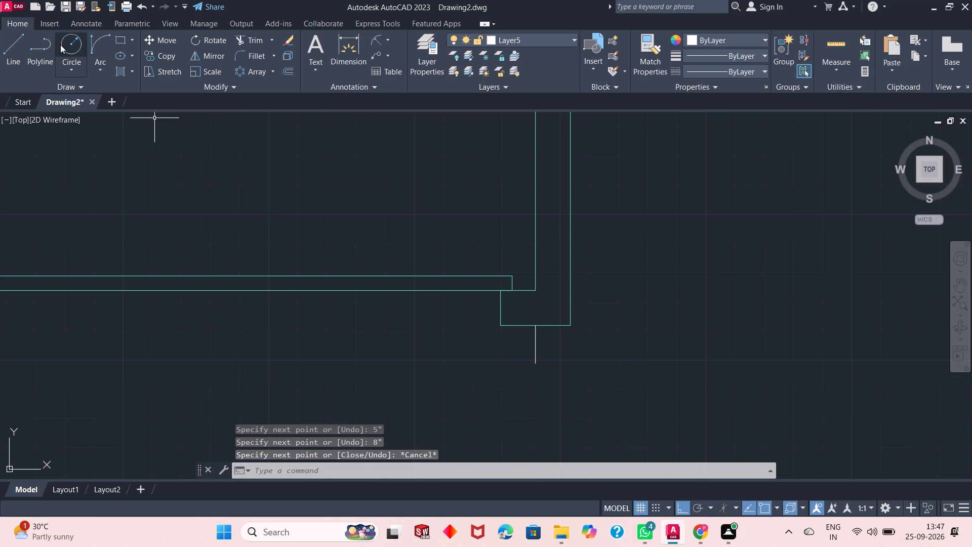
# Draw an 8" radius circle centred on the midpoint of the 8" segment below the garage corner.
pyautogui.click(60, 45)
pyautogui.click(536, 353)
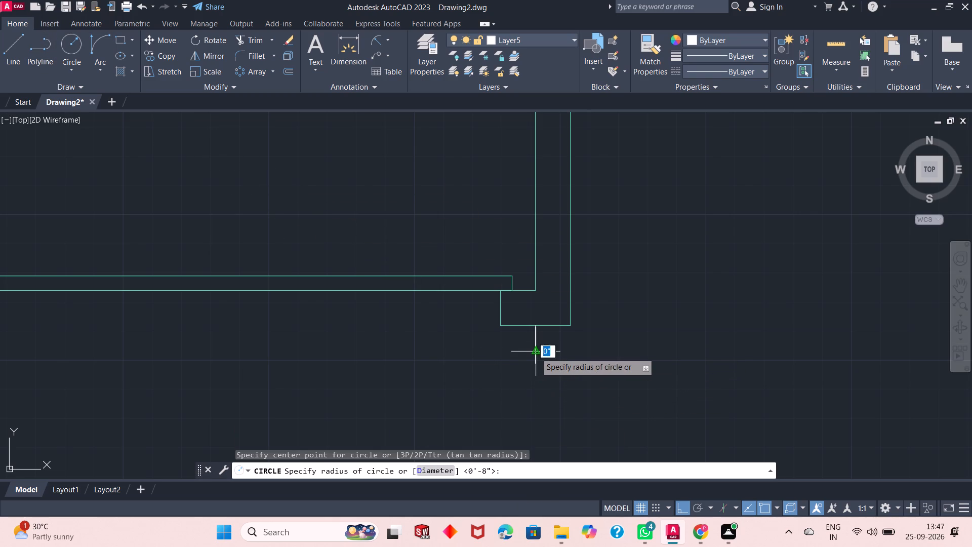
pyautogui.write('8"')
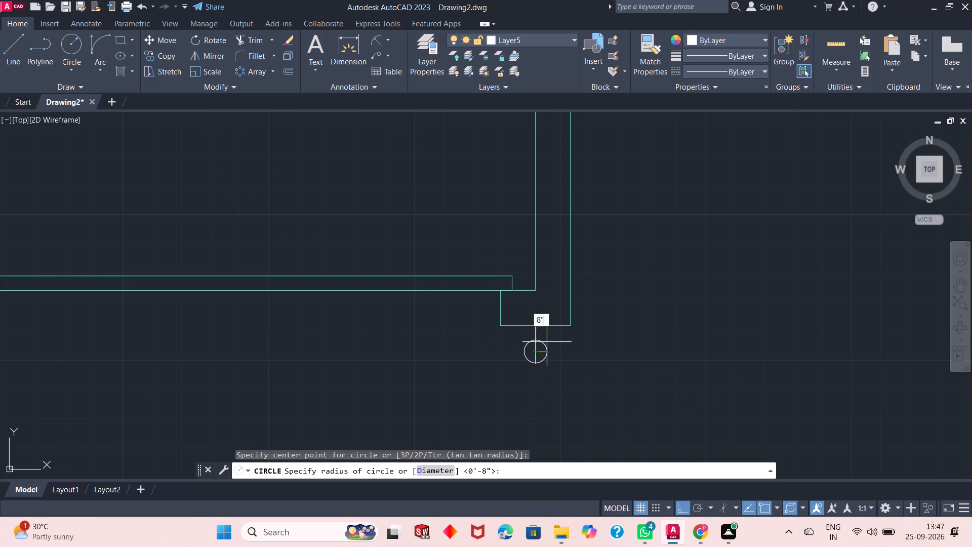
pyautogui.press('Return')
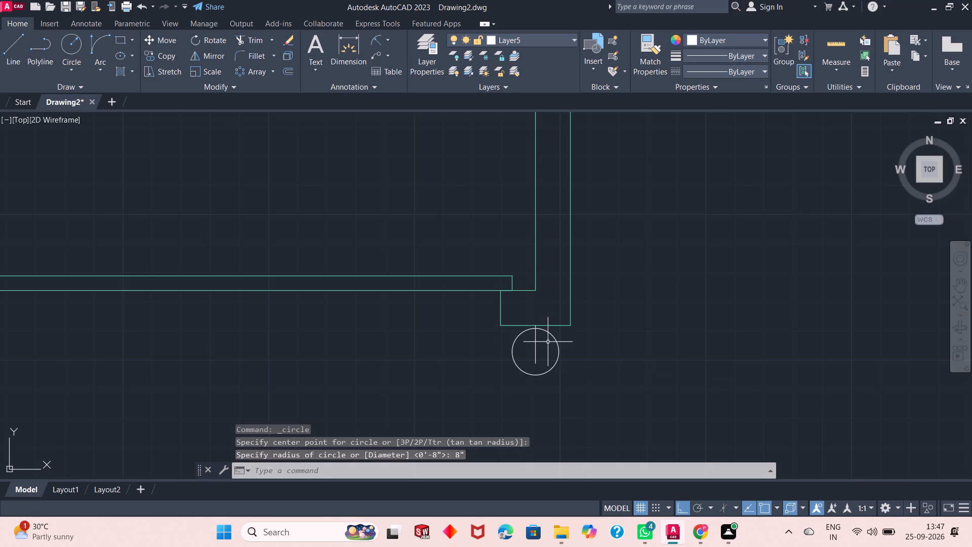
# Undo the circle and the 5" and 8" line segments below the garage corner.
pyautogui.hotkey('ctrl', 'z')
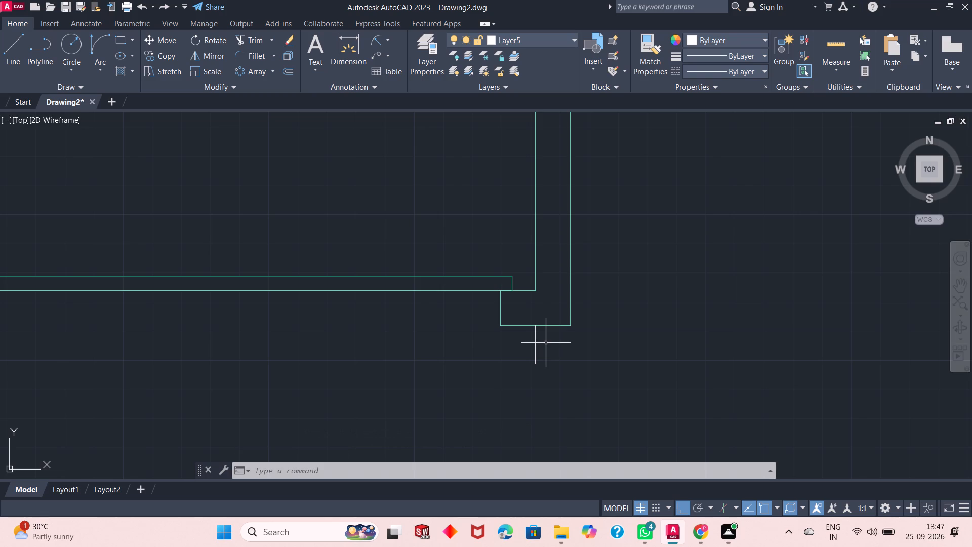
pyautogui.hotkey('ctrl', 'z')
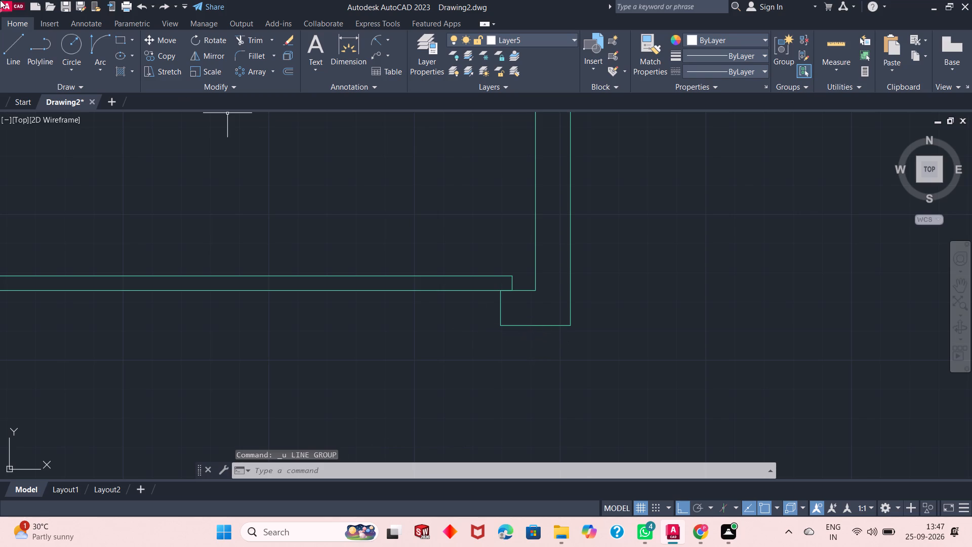
# Draw 5" and 8" line segments straight down from the midpoint of the wall end at the garage's lower-right corner.
pyautogui.click(12, 51)
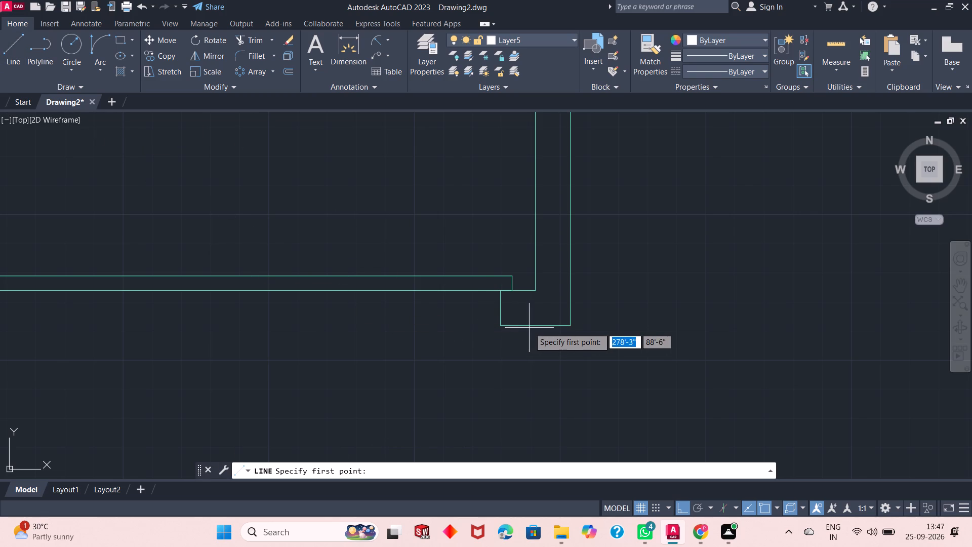
pyautogui.click(533, 326)
pyautogui.write('5"')
pyautogui.press('Return')
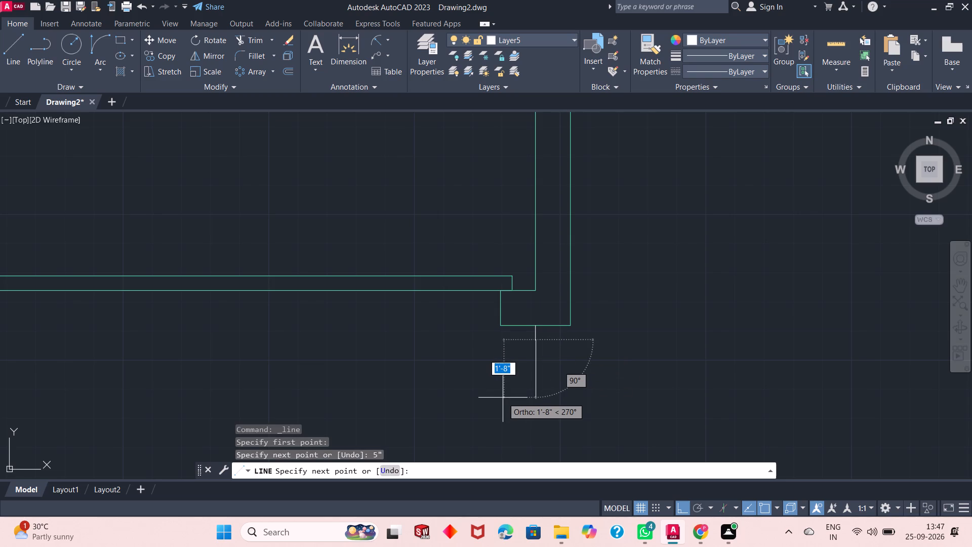
pyautogui.press('8')
pyautogui.hotkey('shift', '"')
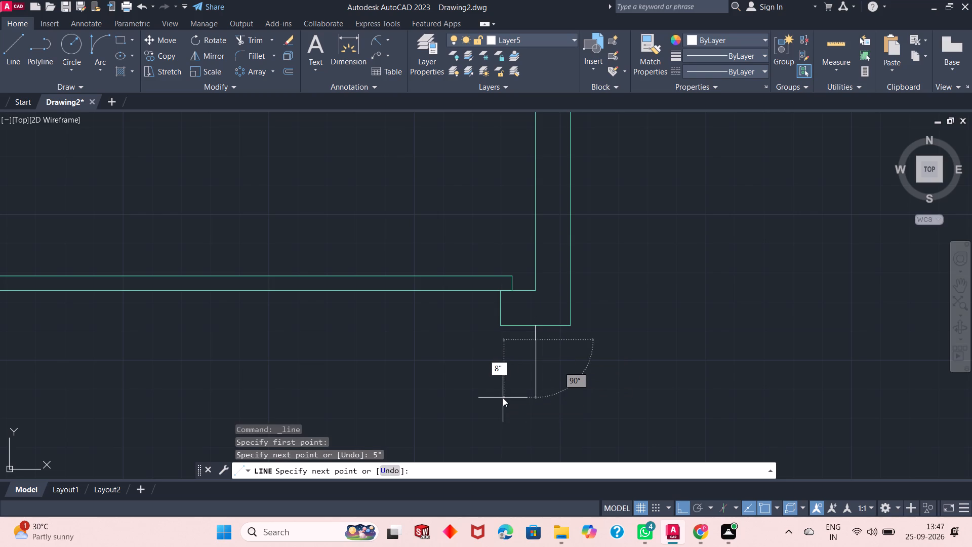
pyautogui.press('Return')
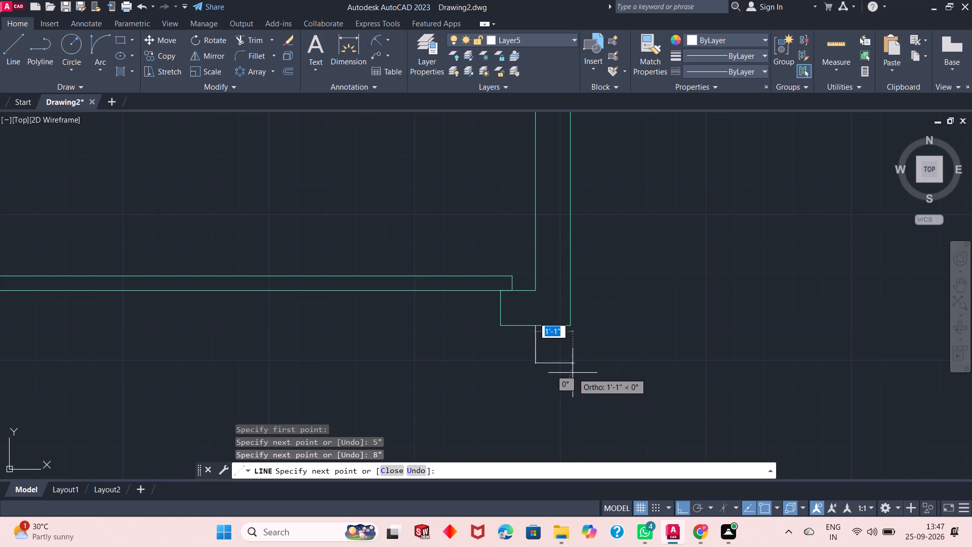
pyautogui.press('Escape')
# Draw an 8" radius circle centred on the lower end of the 8" segment below the garage's lower-right corner.
pyautogui.click(67, 41)
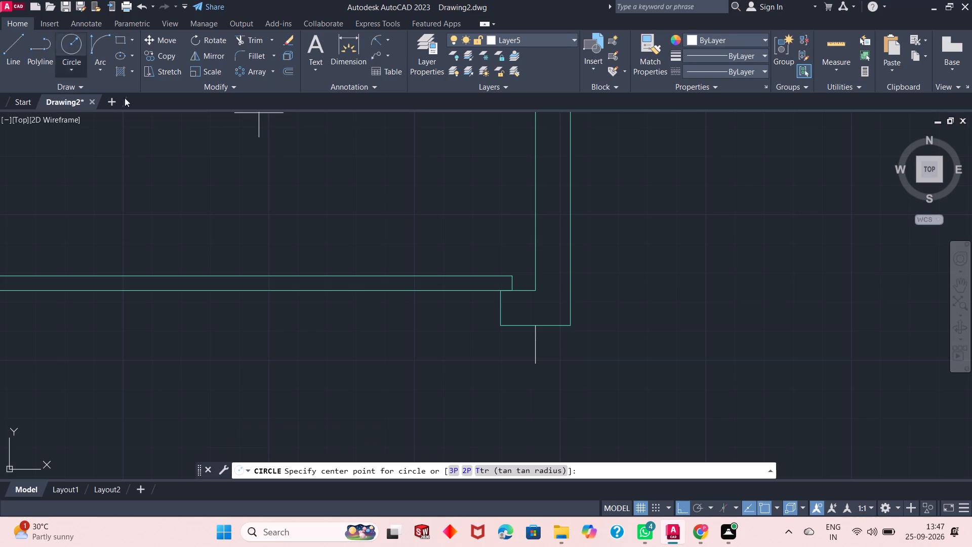
pyautogui.click(536, 364)
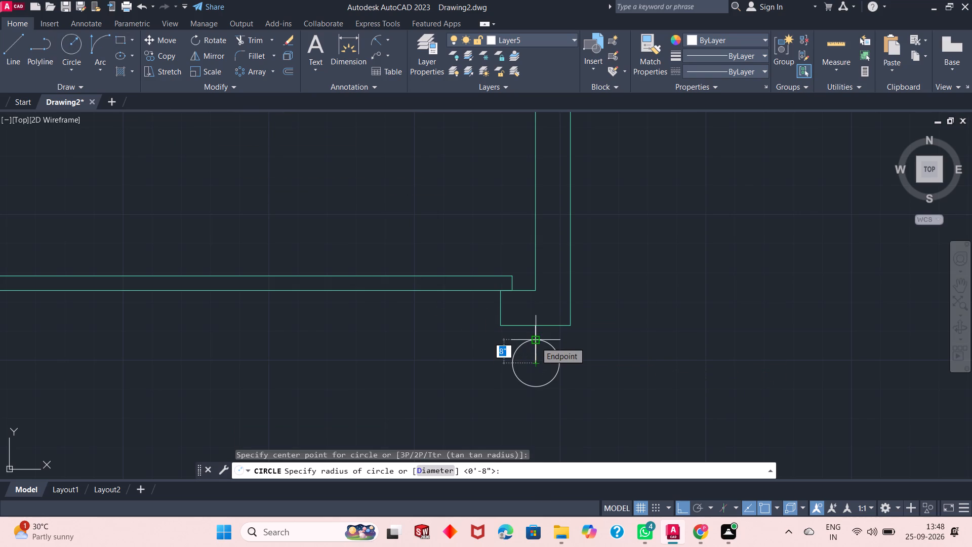
pyautogui.click(536, 342)
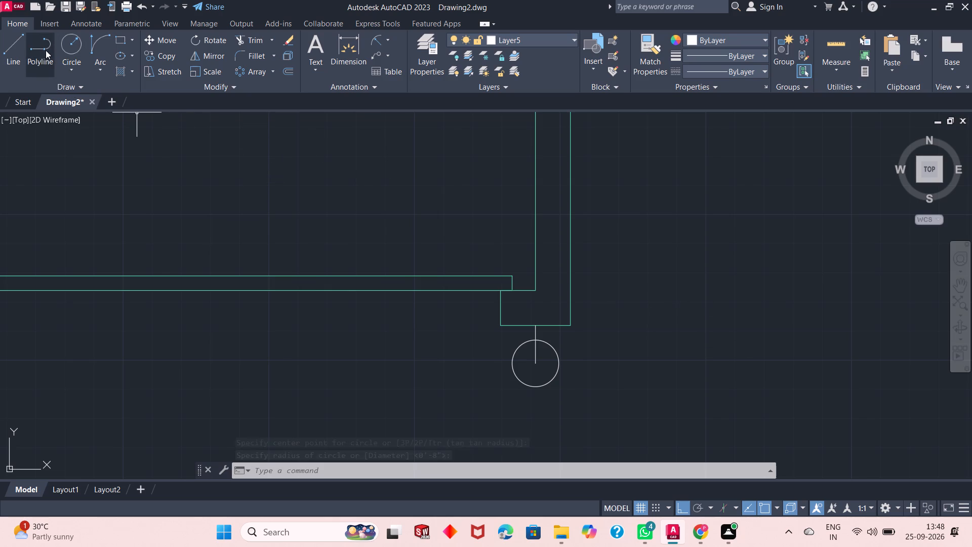
# Draw 5" lines outward from the right, bottom and left quadrants of the circle below the garage's lower-right corner.
pyautogui.click(16, 48)
pyautogui.click(561, 363)
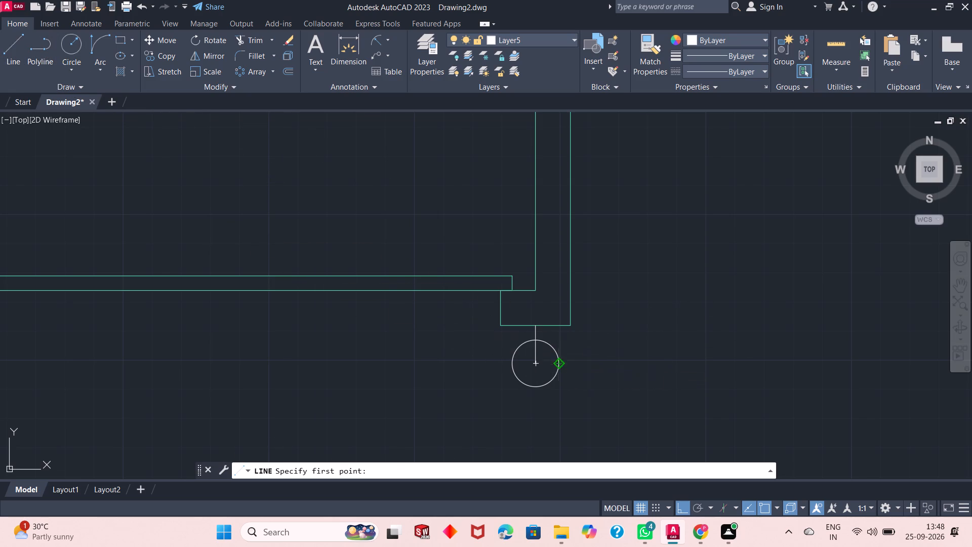
pyautogui.write('5"')
pyautogui.press('Return')
pyautogui.press('Return')
pyautogui.press('Return')
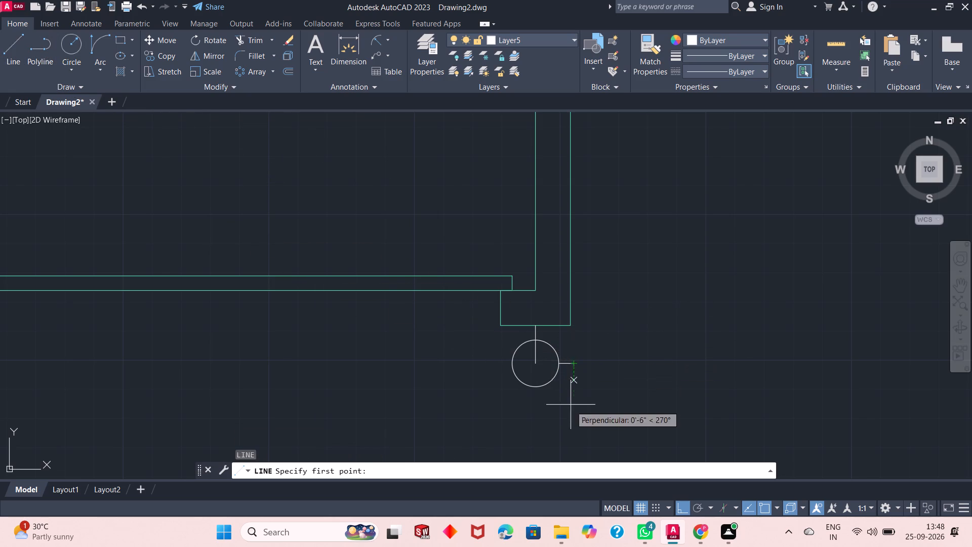
pyautogui.click(534, 386)
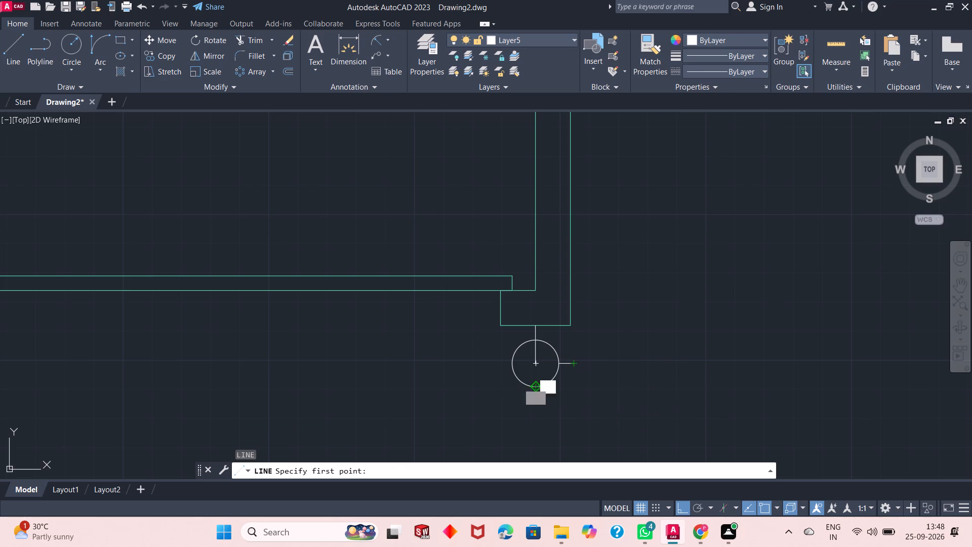
pyautogui.write('5"')
pyautogui.press('Return')
pyautogui.press('Return')
pyautogui.press('Return')
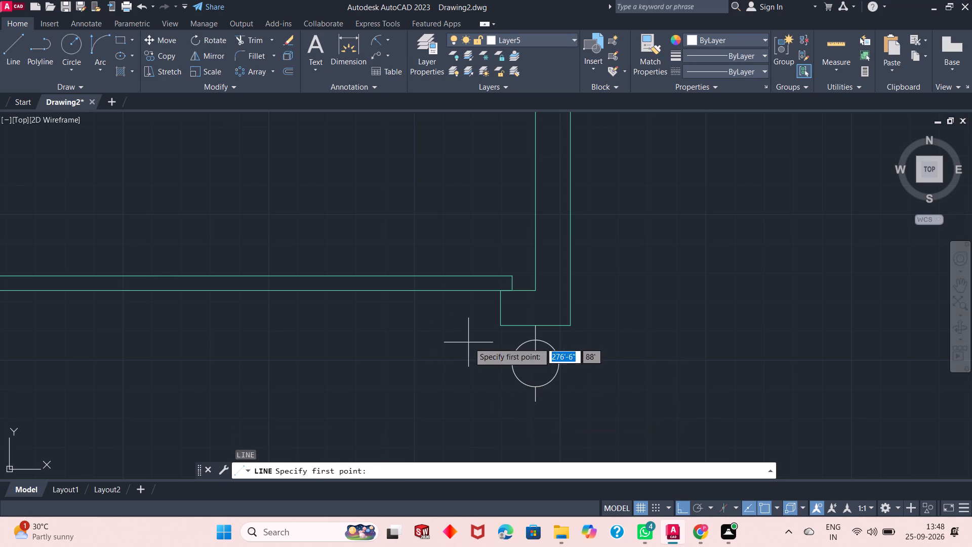
pyautogui.click(509, 365)
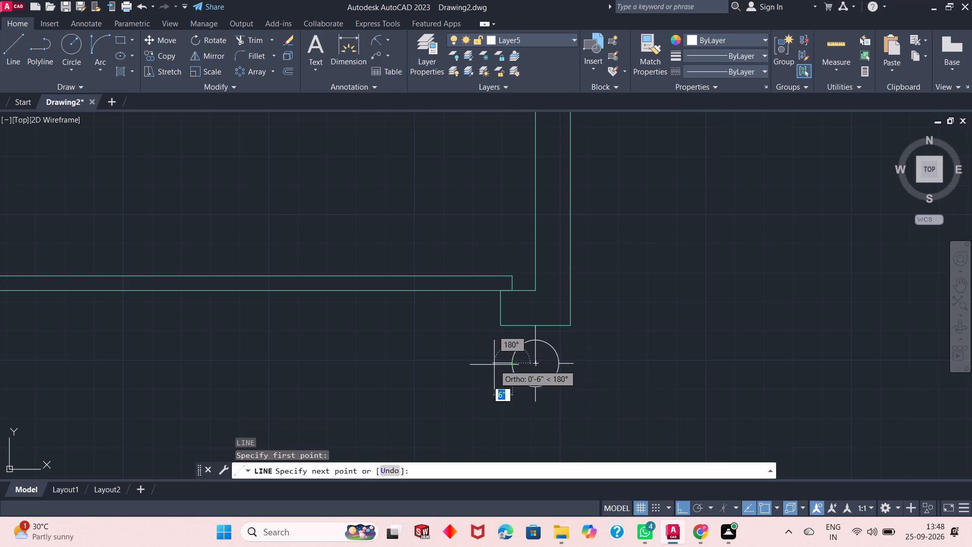
pyautogui.write('5"')
pyautogui.press('Return')
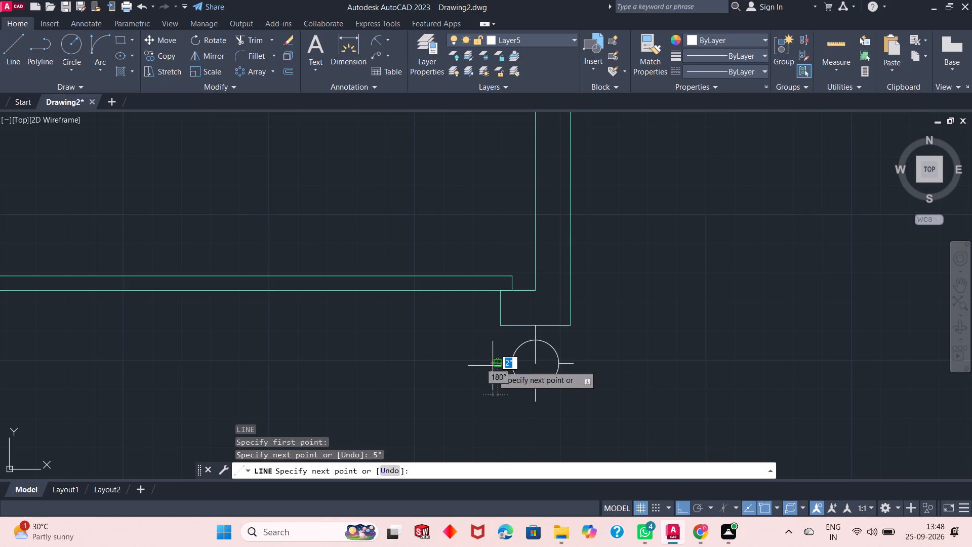
pyautogui.press('Return')
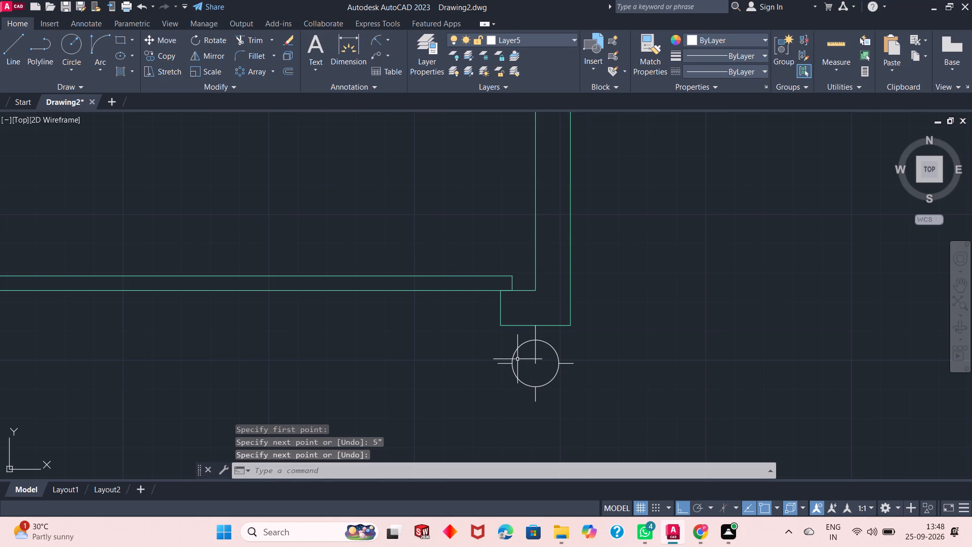
# Erase the 8" line segment inside the circle below the garage's lower-right corner.
pyautogui.click(537, 357)
pyautogui.rightClick(410, 312)
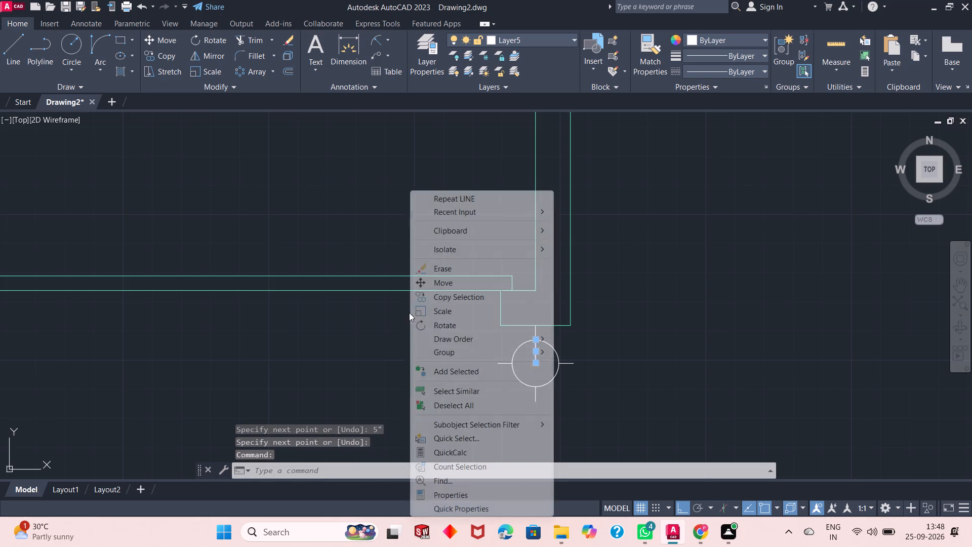
pyautogui.click(459, 270)
# Draw 5" and 8" line segments straight down from the bottom wall edge near the garage's lower-left corner.
pyautogui.scroll(1, 468, 367)
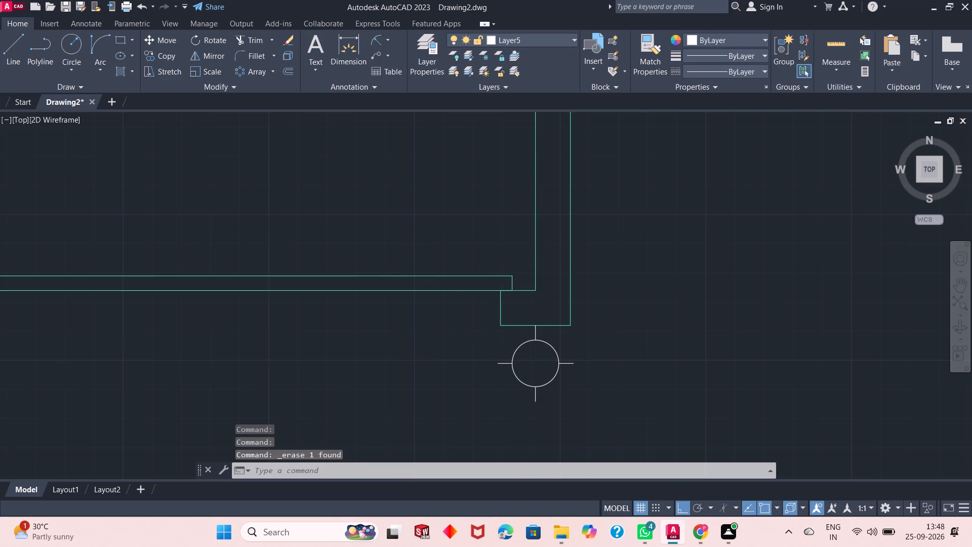
pyautogui.scroll(-4, 476, 364)
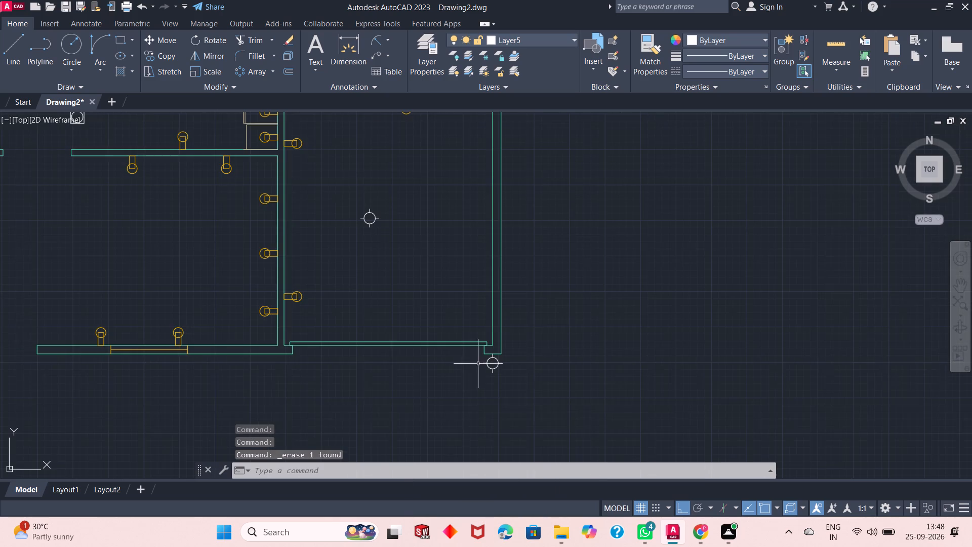
pyautogui.scroll(1, 242, 379)
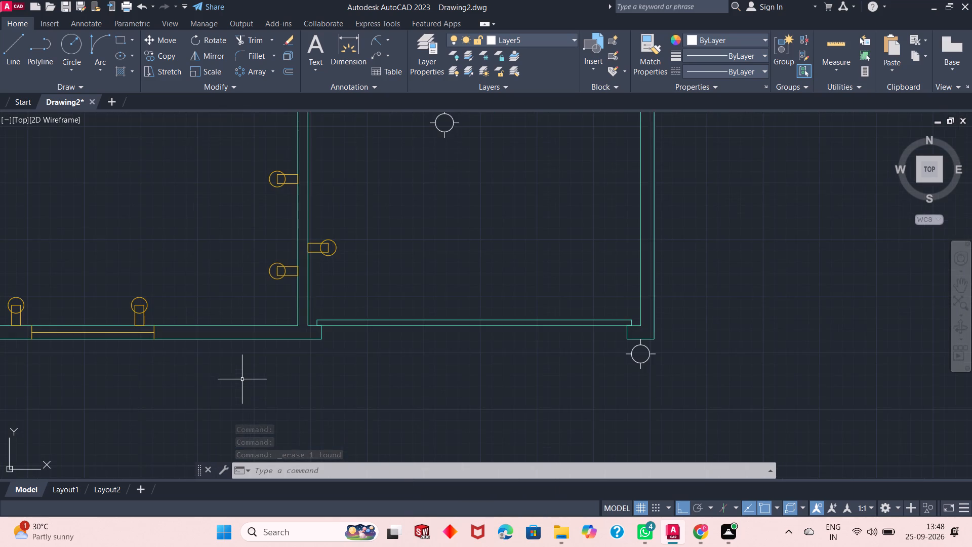
pyautogui.scroll(1, 243, 380)
pyautogui.scroll(1, 266, 308)
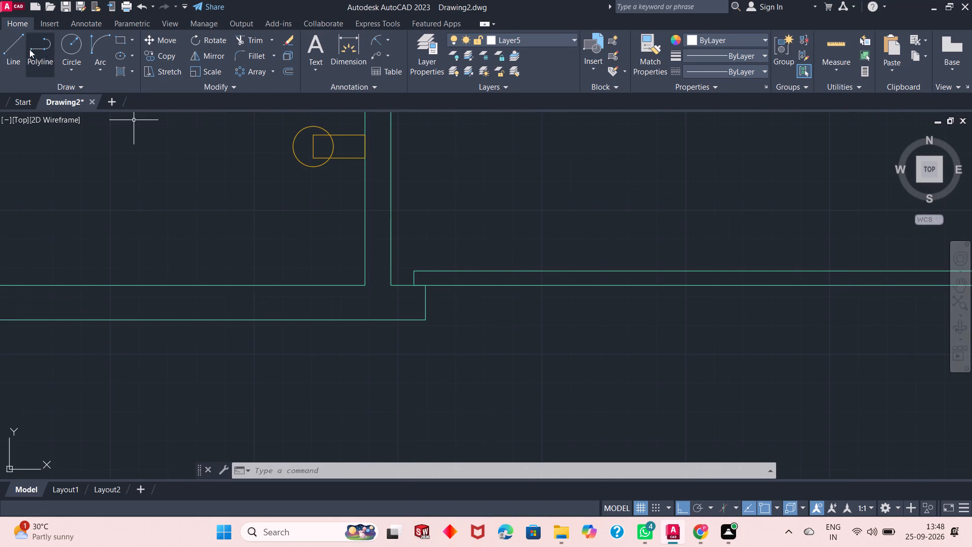
pyautogui.click(15, 44)
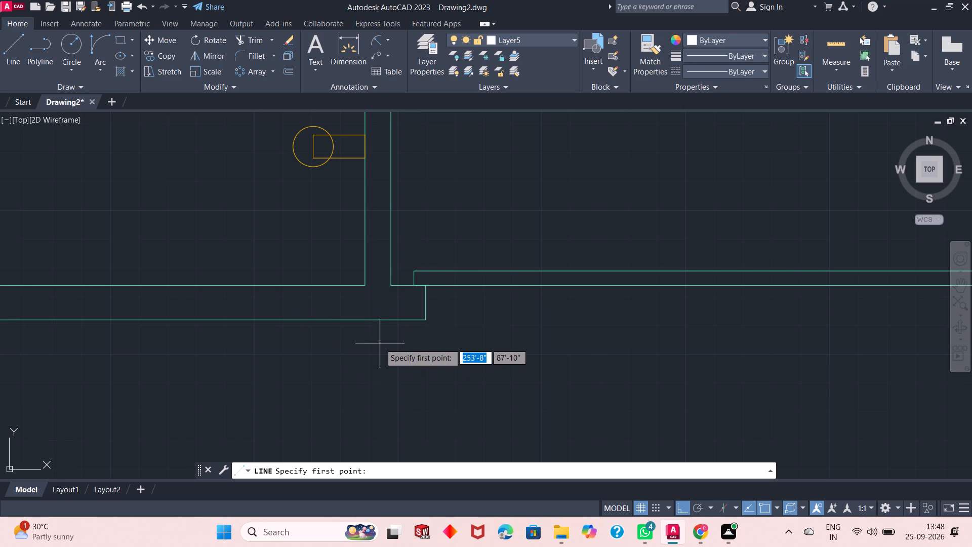
pyautogui.click(400, 320)
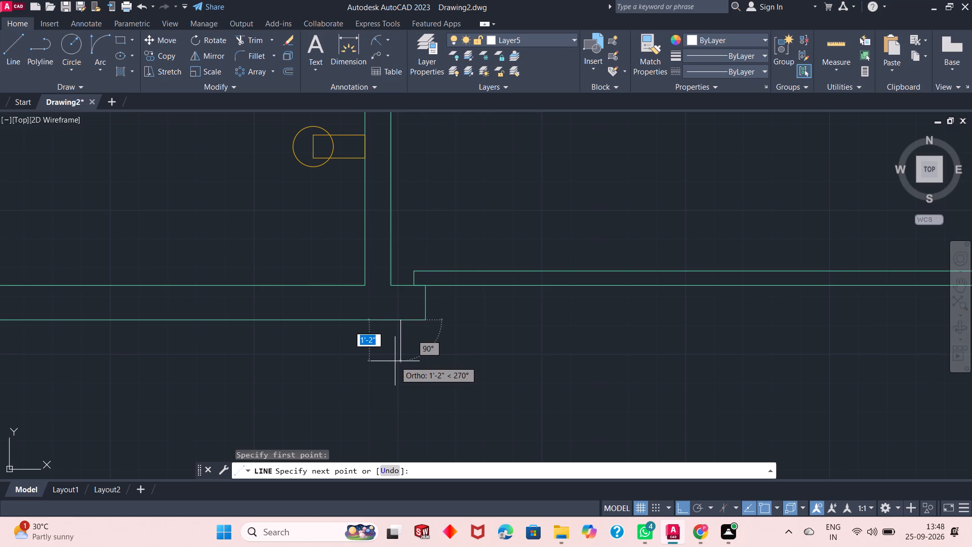
pyautogui.write('5"')
pyautogui.press('Return')
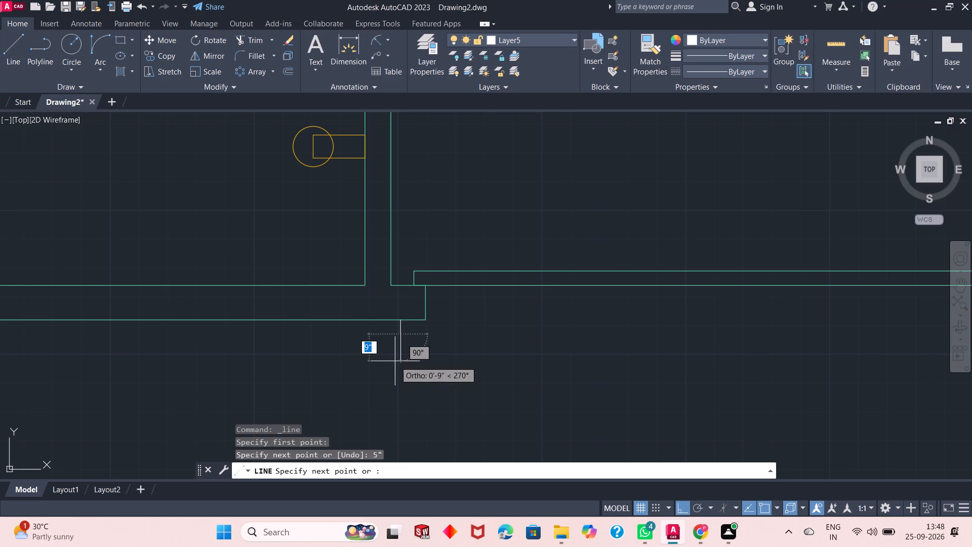
pyautogui.press('8')
pyautogui.hotkey('shift', '"')
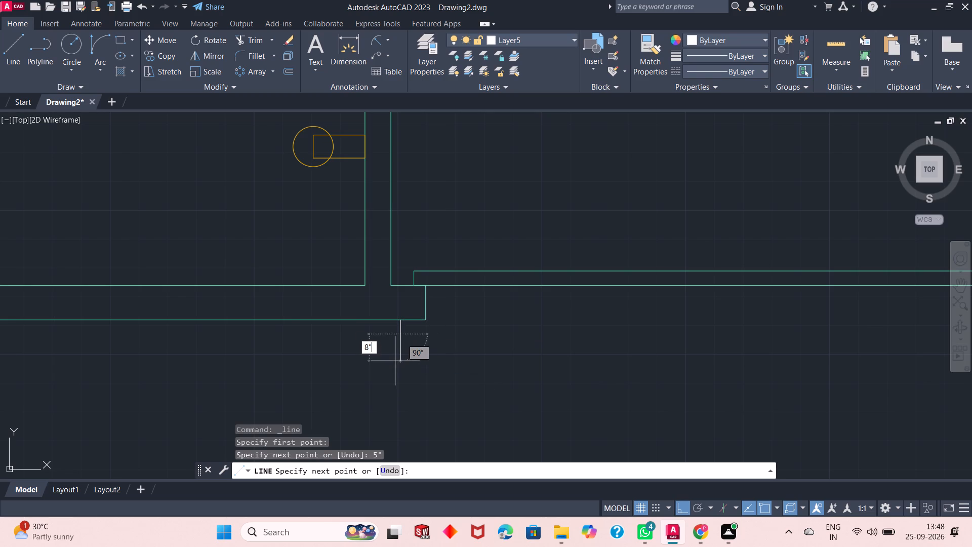
pyautogui.press('Return')
pyautogui.rightClick(395, 361)
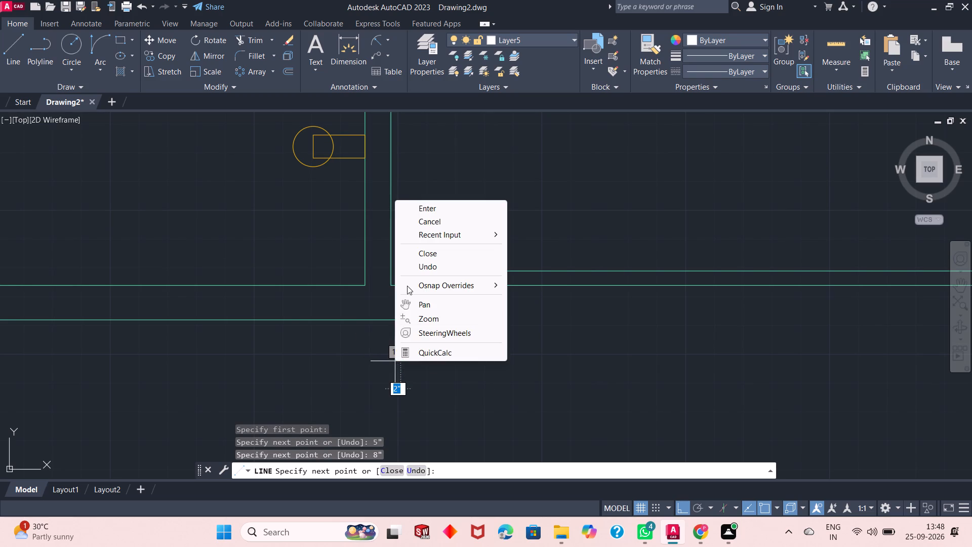
pyautogui.click(434, 209)
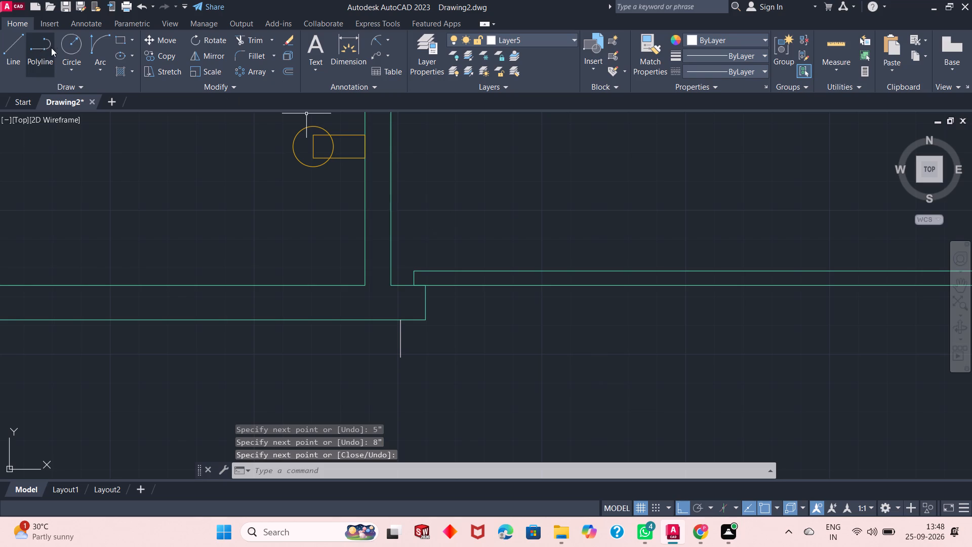
# Draw an 8" radius circle centred on the lower end of the 8" segment below the garage's lower-left corner.
pyautogui.click(73, 45)
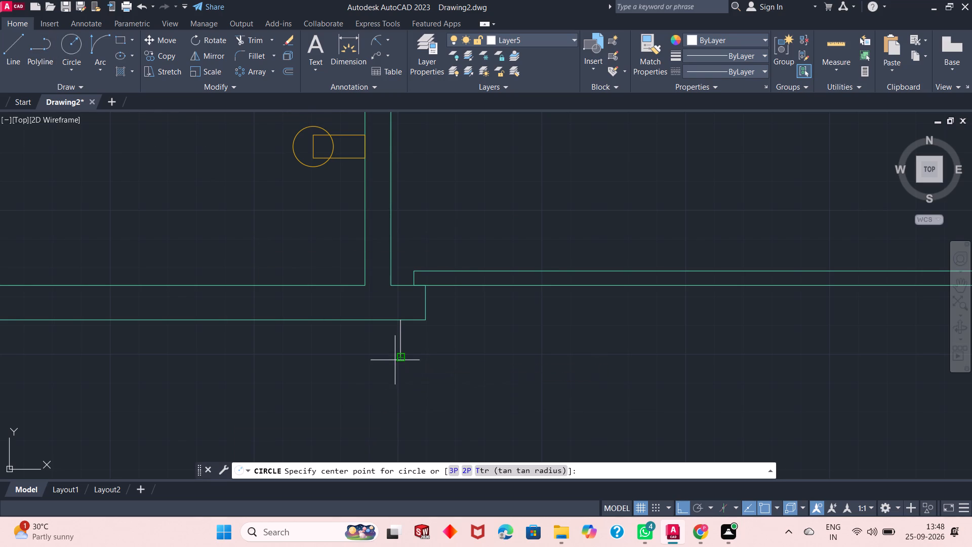
pyautogui.click(401, 360)
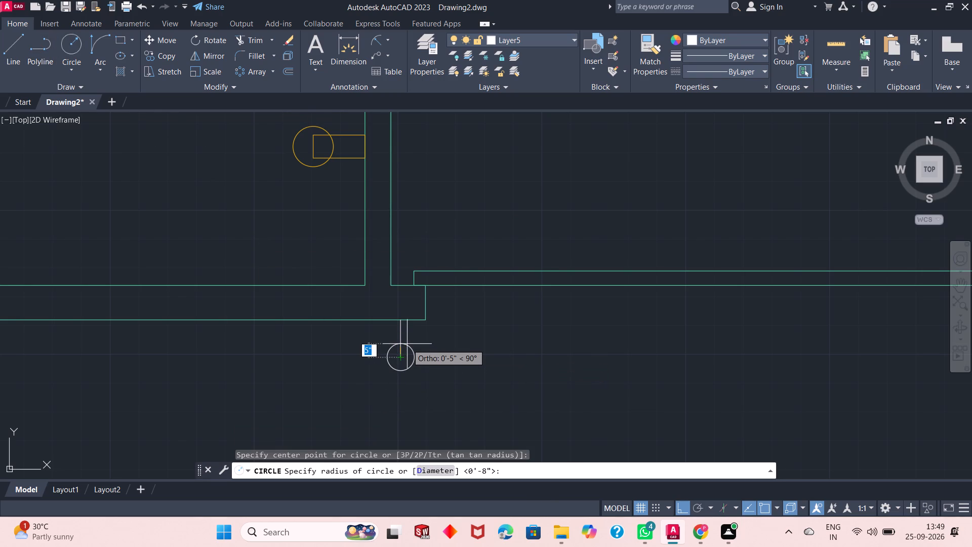
pyautogui.write('8"')
pyautogui.press('Return')
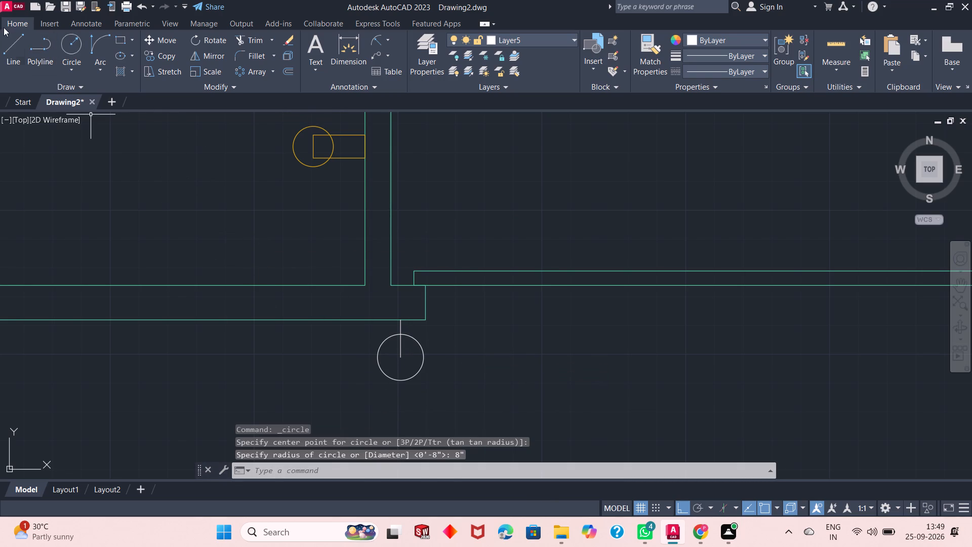
# Draw 5" lines outward from the right, bottom and left quadrants of the circle below the garage's lower-left corner.
pyautogui.click(12, 52)
pyautogui.click(426, 359)
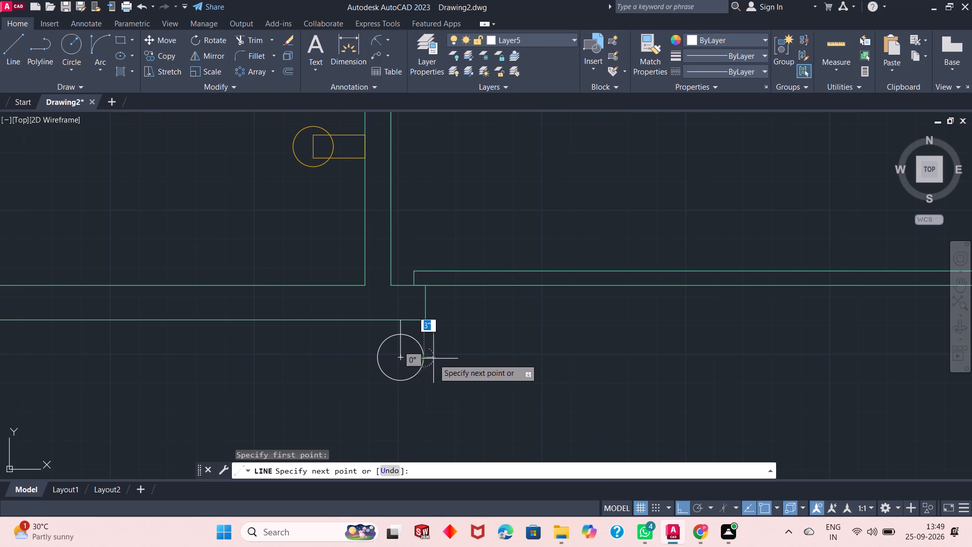
pyautogui.write('5"')
pyautogui.press('Return')
pyautogui.press('Return')
pyautogui.press('Return')
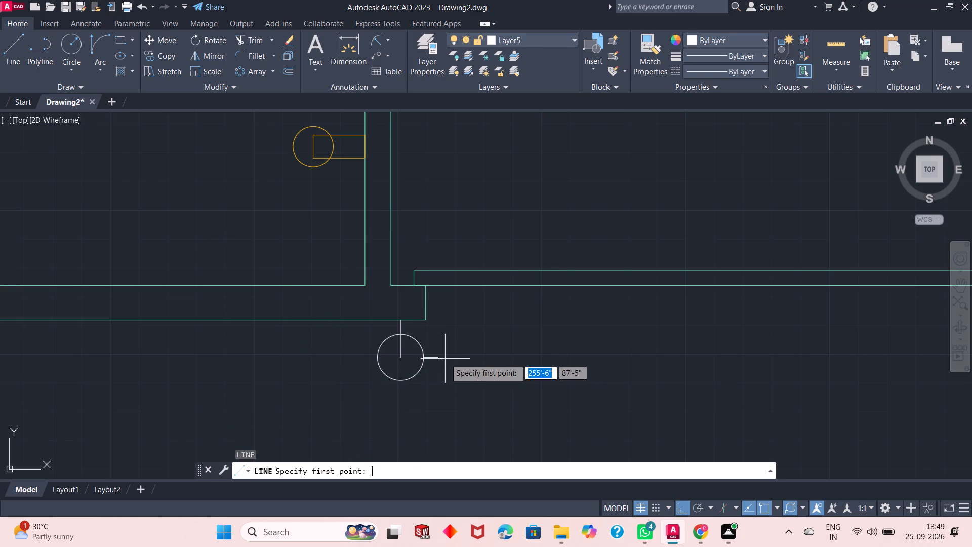
pyautogui.click(402, 384)
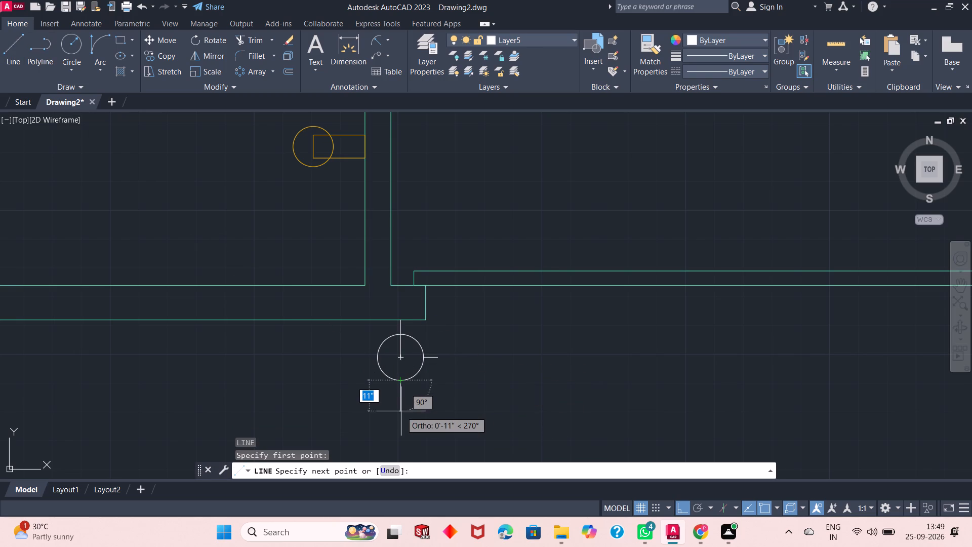
pyautogui.write('5"')
pyautogui.press('Return')
pyautogui.press('Return')
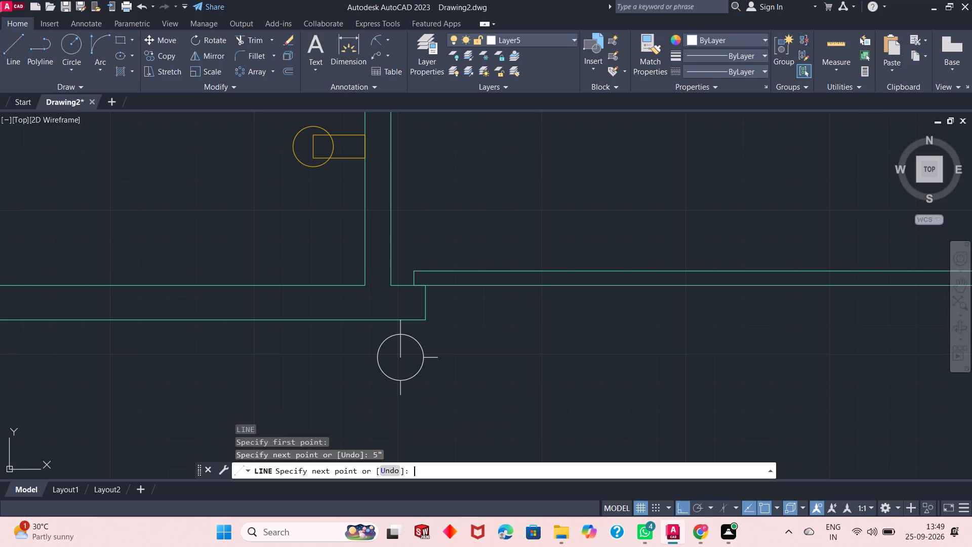
pyautogui.press('Return')
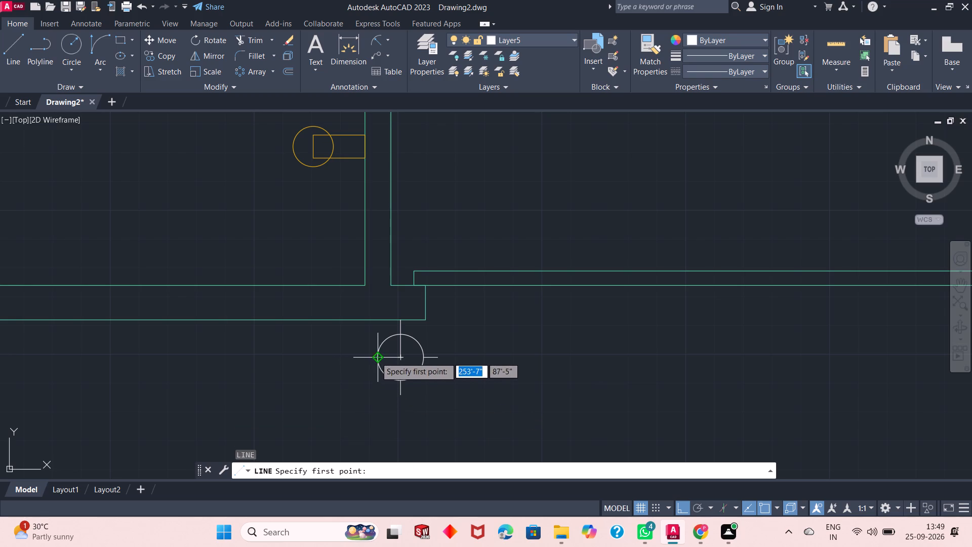
pyautogui.click(376, 356)
pyautogui.write('5"')
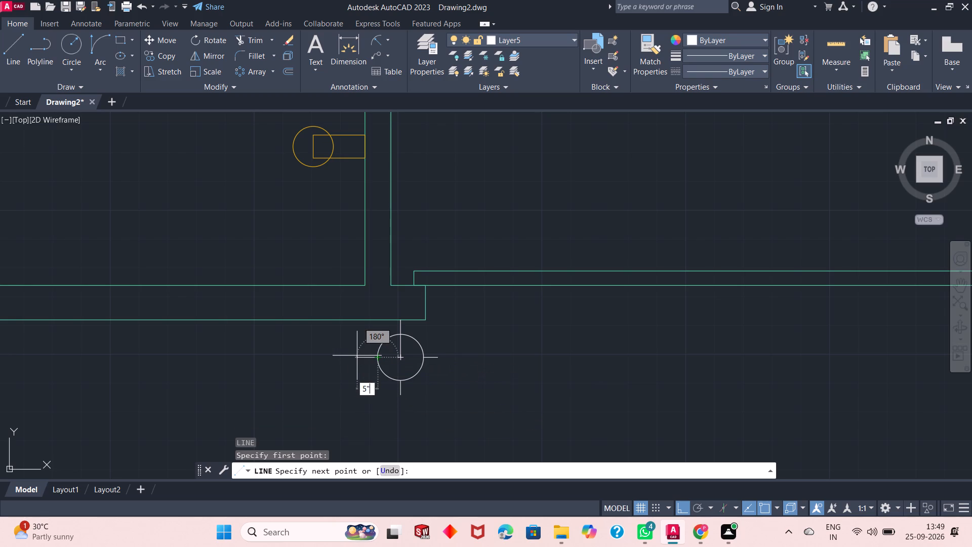
pyautogui.press('Return')
pyautogui.press('Return')
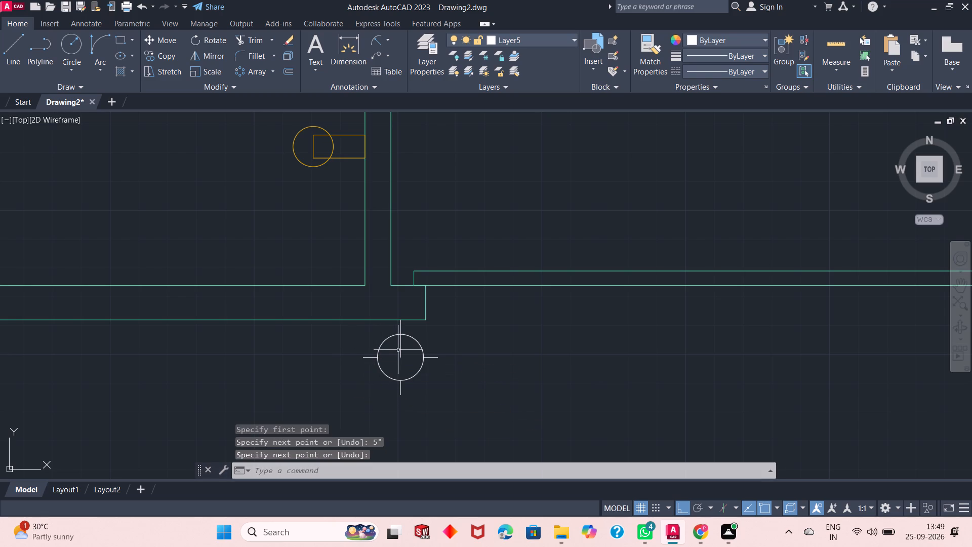
# Erase the 8" line segment inside the circle below the garage's lower-left corner.
pyautogui.click(401, 350)
pyautogui.rightClick(484, 328)
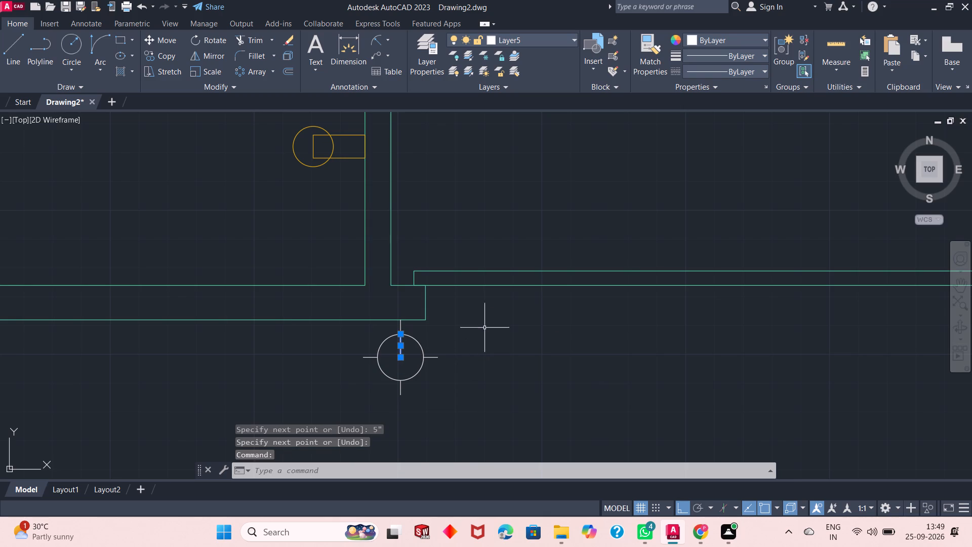
pyautogui.click(572, 81)
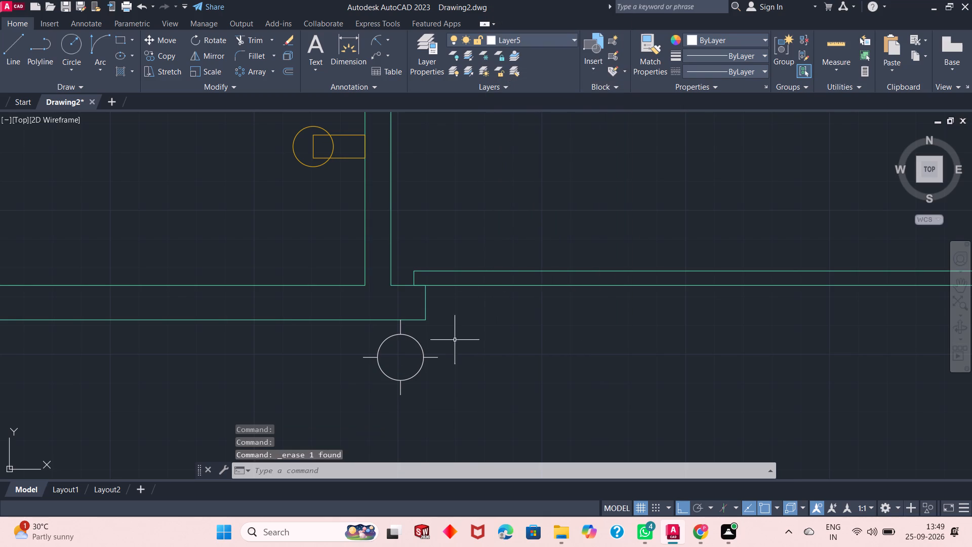
# Draw 5" and 8" line segments straight down from the bottom wall edge, just right of the front entrance opening.
pyautogui.scroll(1, 428, 378)
pyautogui.scroll(-3, 437, 363)
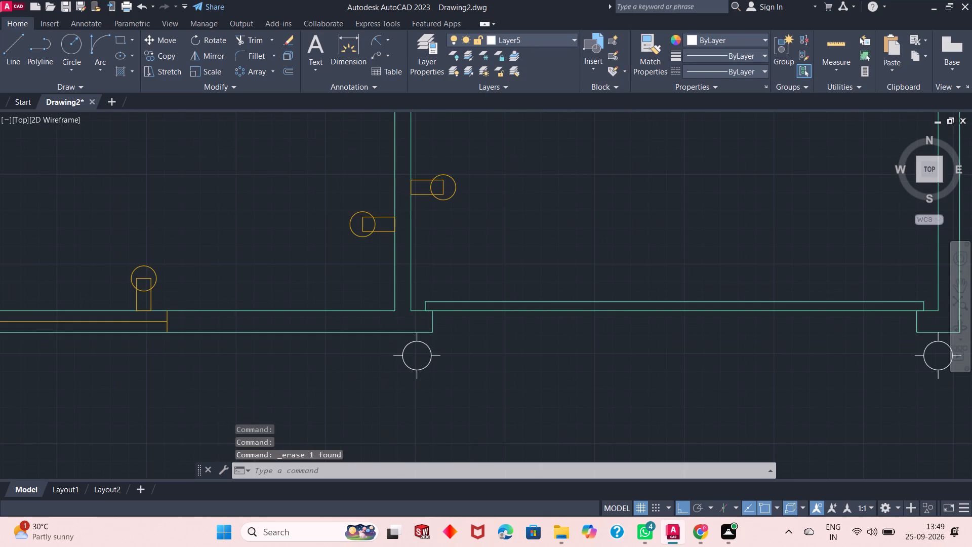
pyautogui.scroll(-1, 466, 350)
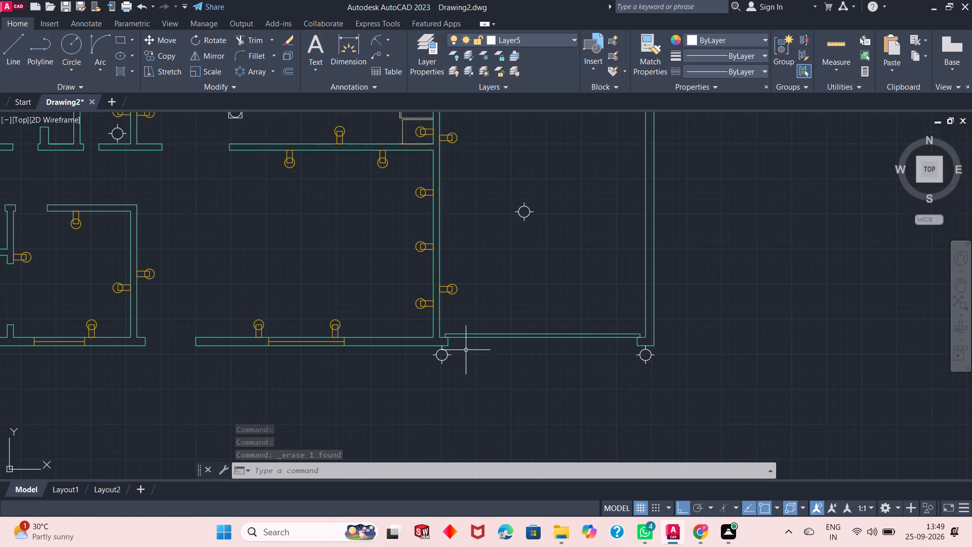
pyautogui.scroll(-2, 454, 358)
pyautogui.scroll(3, 352, 364)
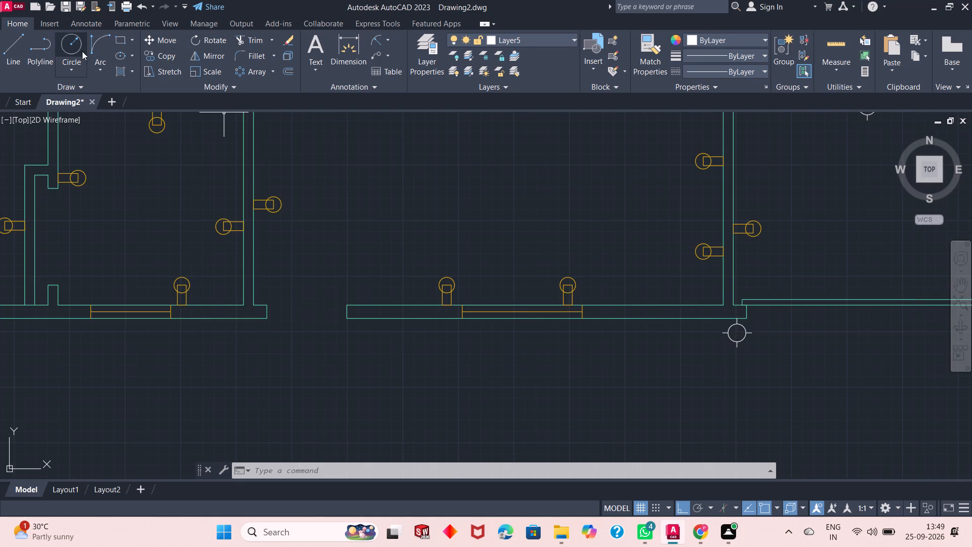
pyautogui.click(16, 51)
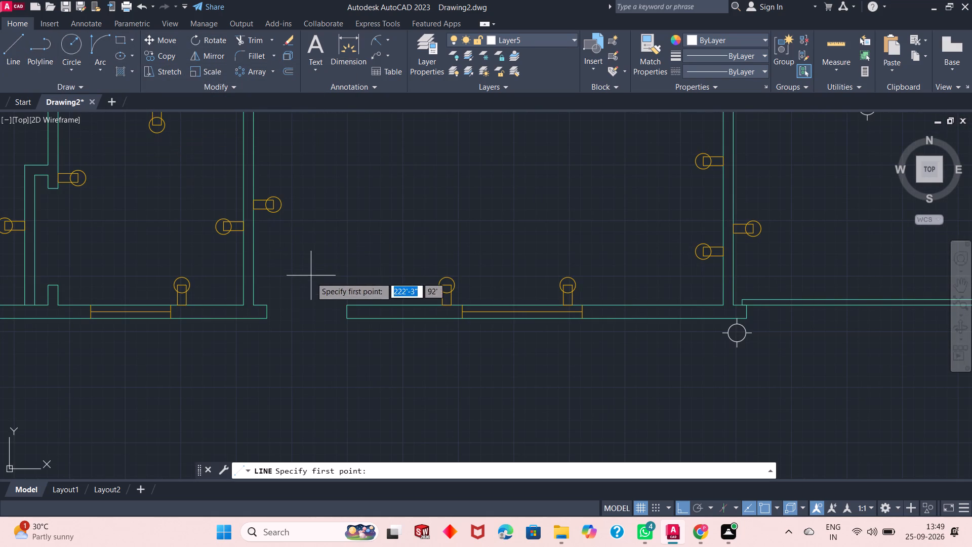
pyautogui.click(366, 319)
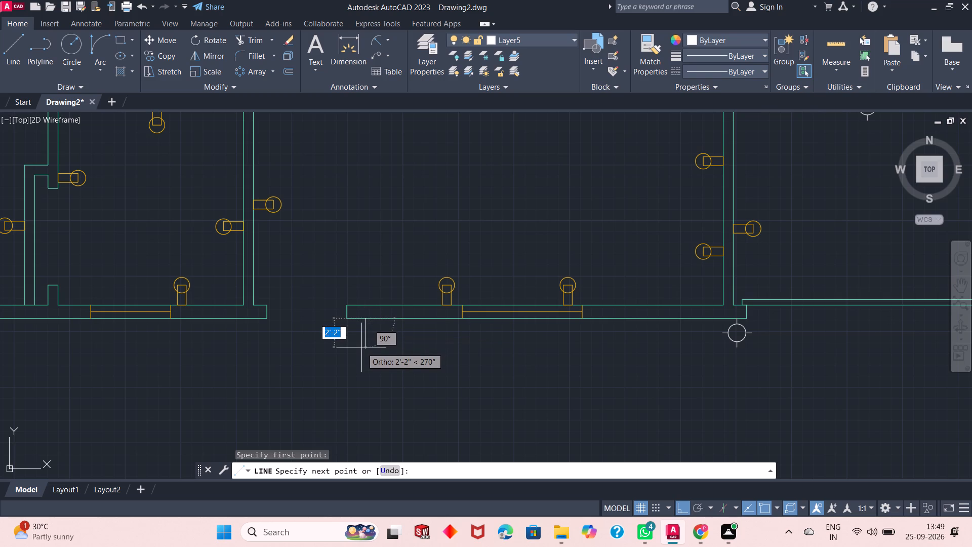
pyautogui.write('5"')
pyautogui.press('Return')
pyautogui.press('8')
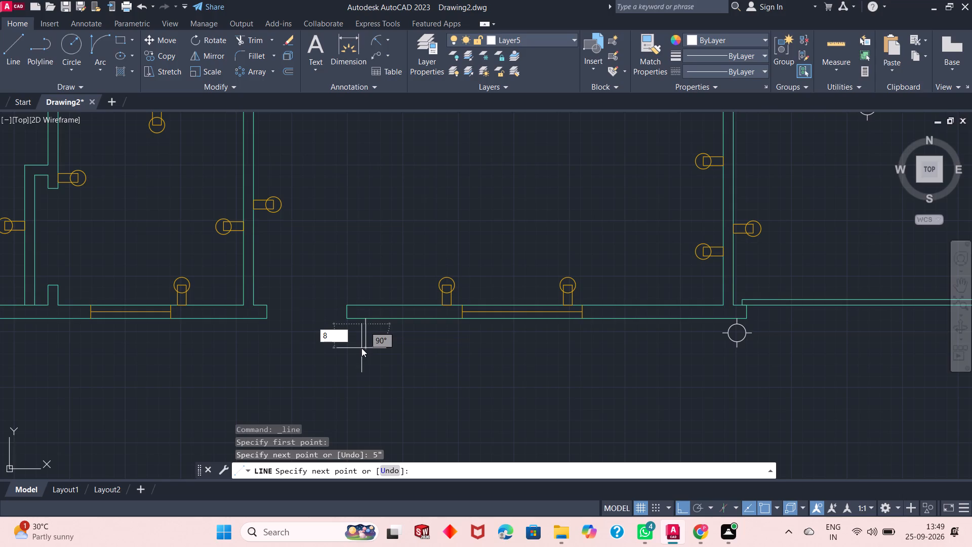
pyautogui.hotkey('shift', '"')
pyautogui.press('Return')
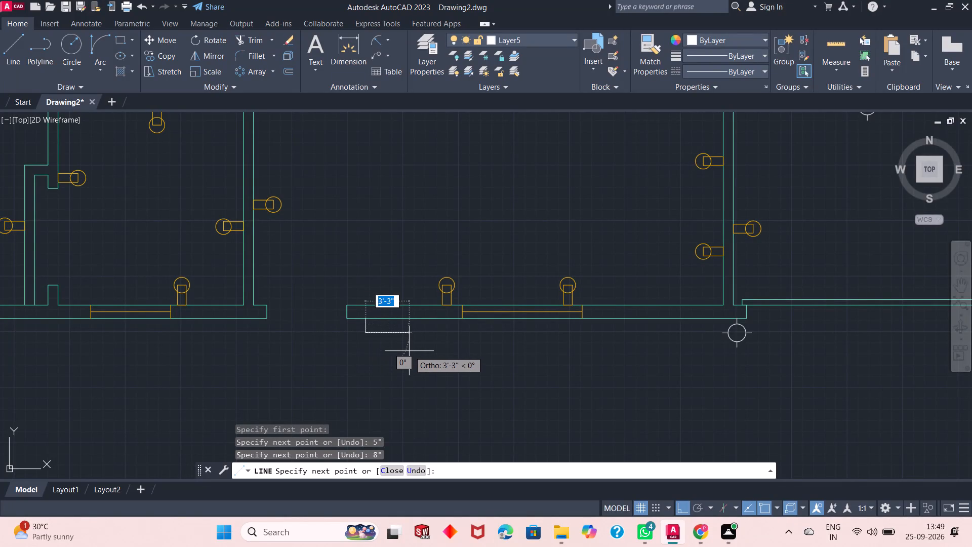
pyautogui.hotkey('ctrl', 'z')
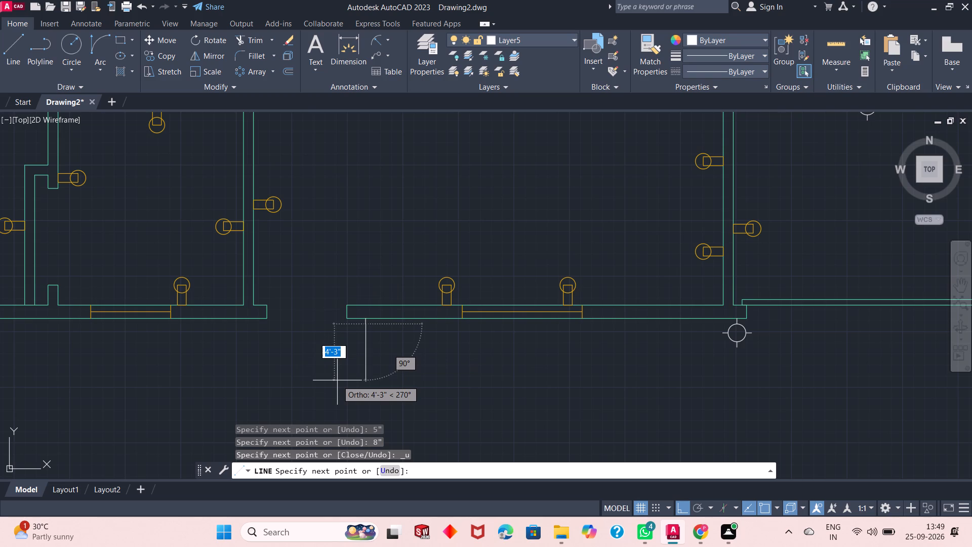
pyautogui.press('8')
pyautogui.hotkey('shift', '"')
pyautogui.press('Return')
pyautogui.press('Escape')
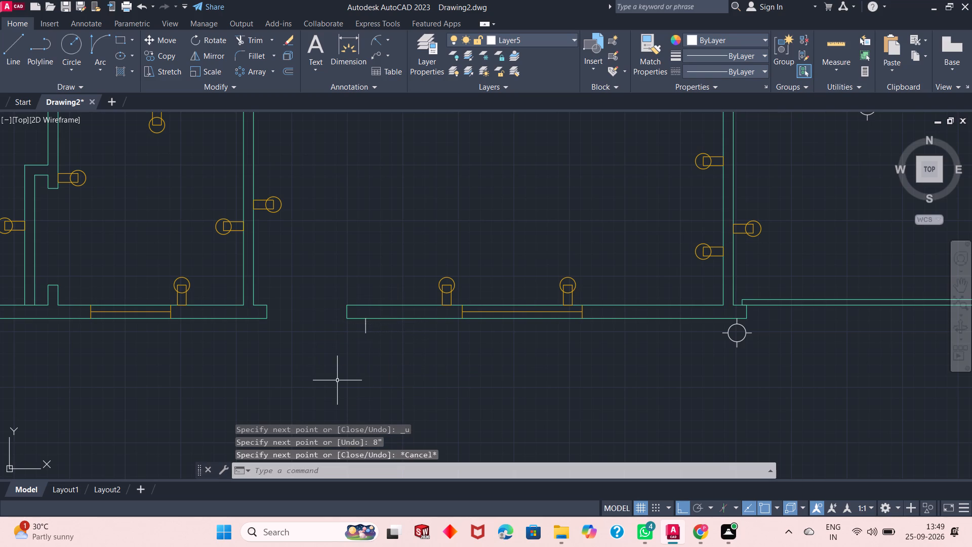
# Draw an 8" radius circle centred on the lower end of the 8" segment beside the front entrance opening.
pyautogui.scroll(2, 368, 316)
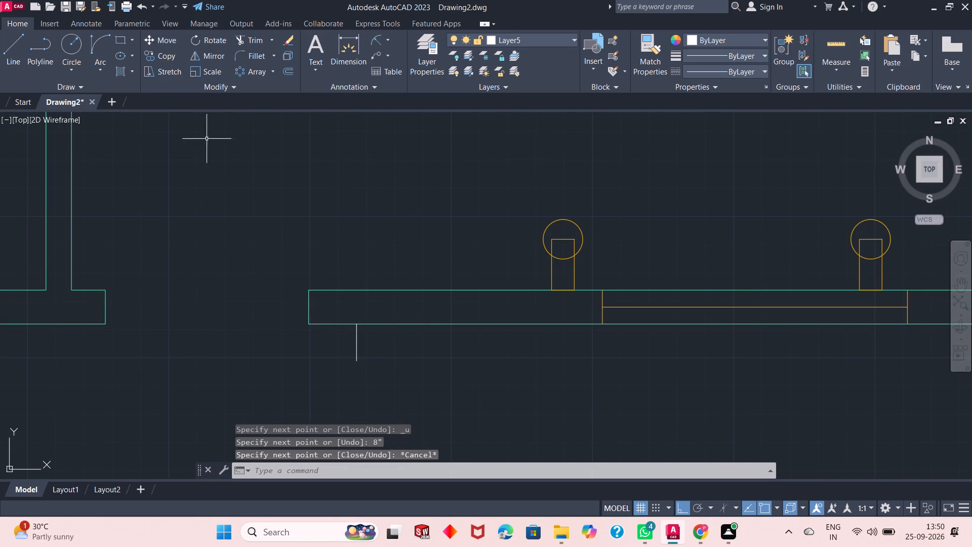
pyautogui.click(70, 47)
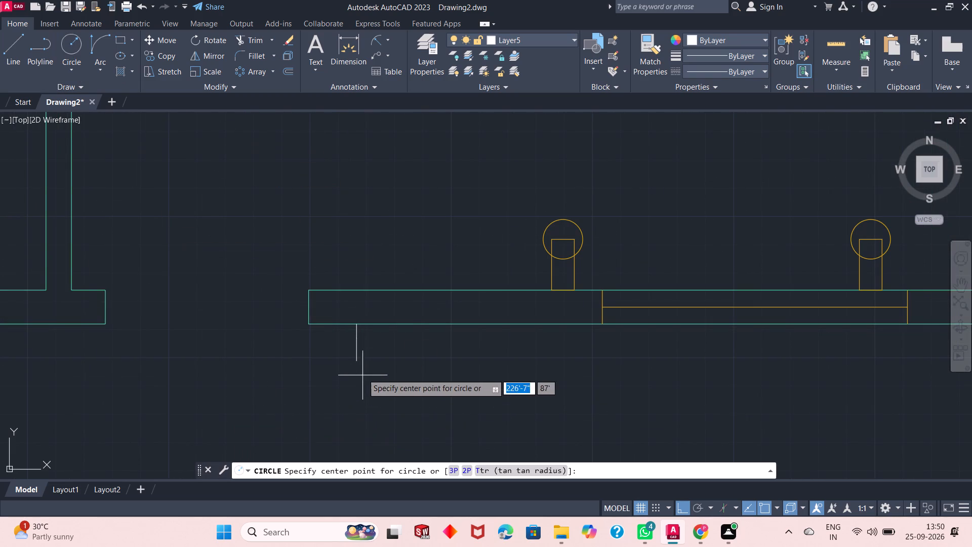
pyautogui.click(357, 363)
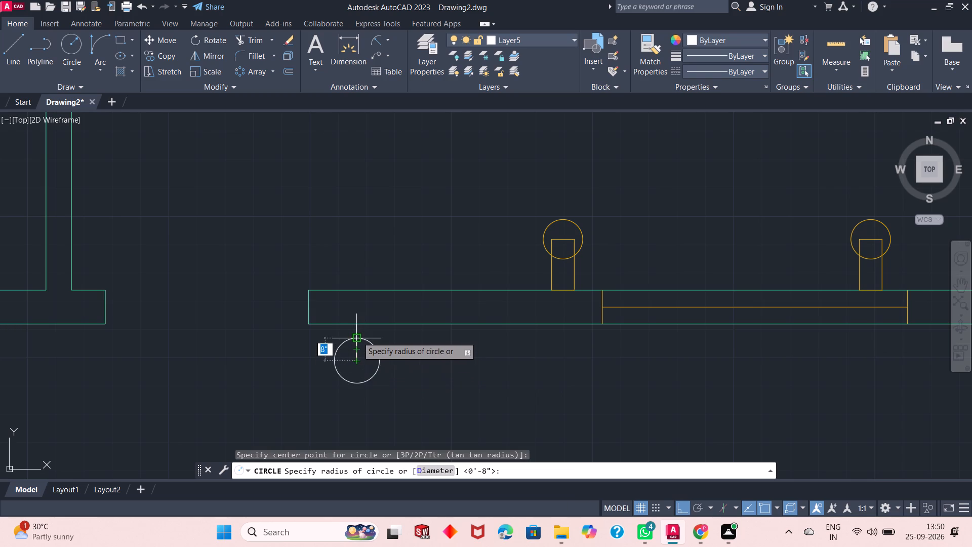
pyautogui.click(357, 337)
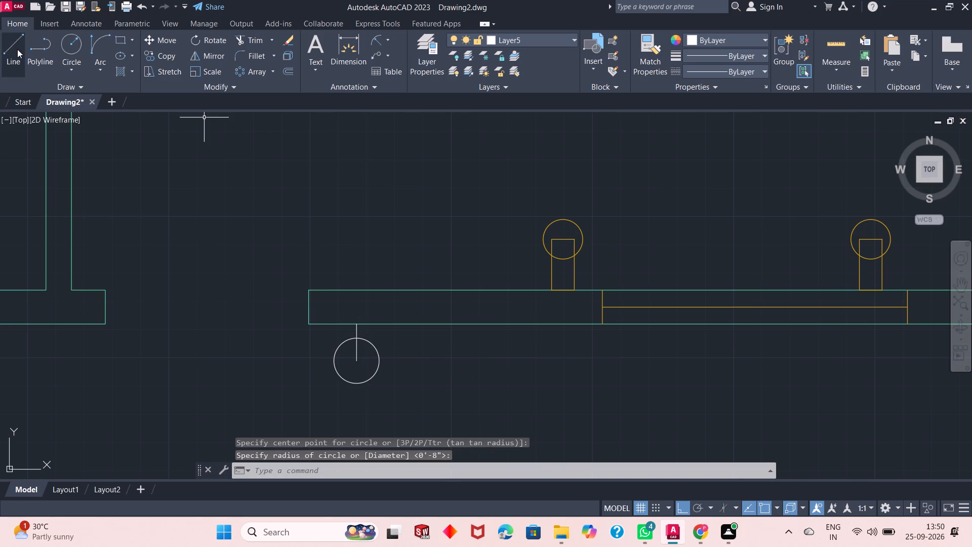
# Draw 5" lines outward from the right, bottom and left quadrants of the circle beside the front entrance opening.
pyautogui.click(17, 49)
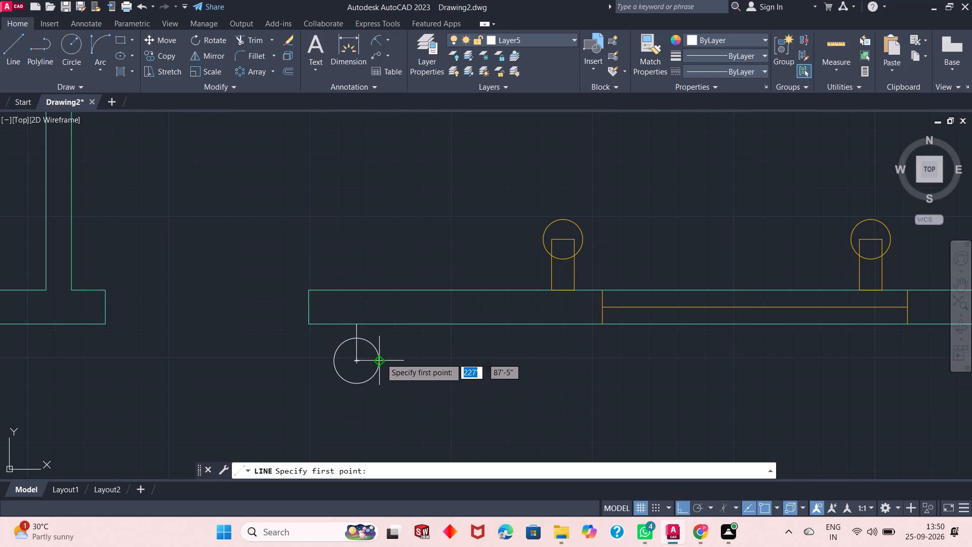
pyautogui.click(381, 358)
pyautogui.write('5"')
pyautogui.press('Return')
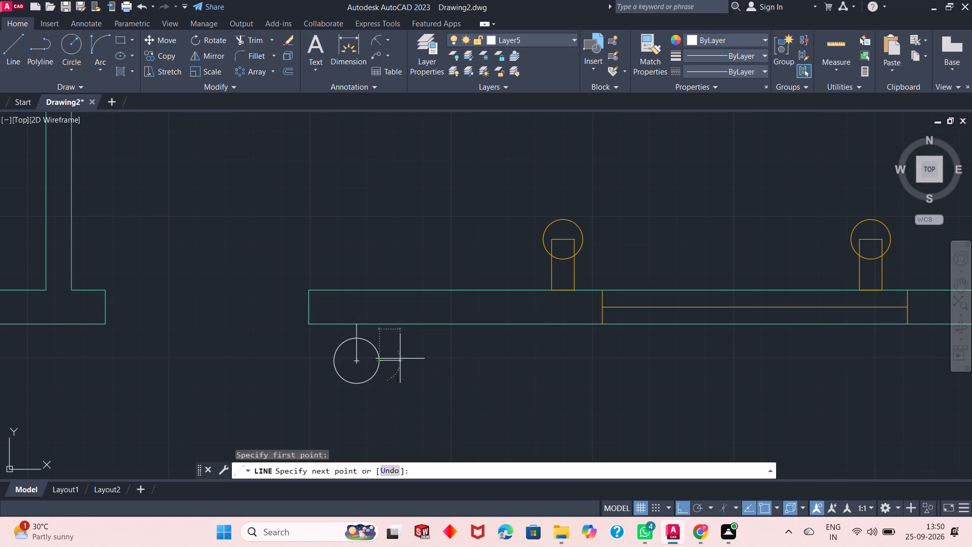
pyautogui.press('Return')
pyautogui.press('Return')
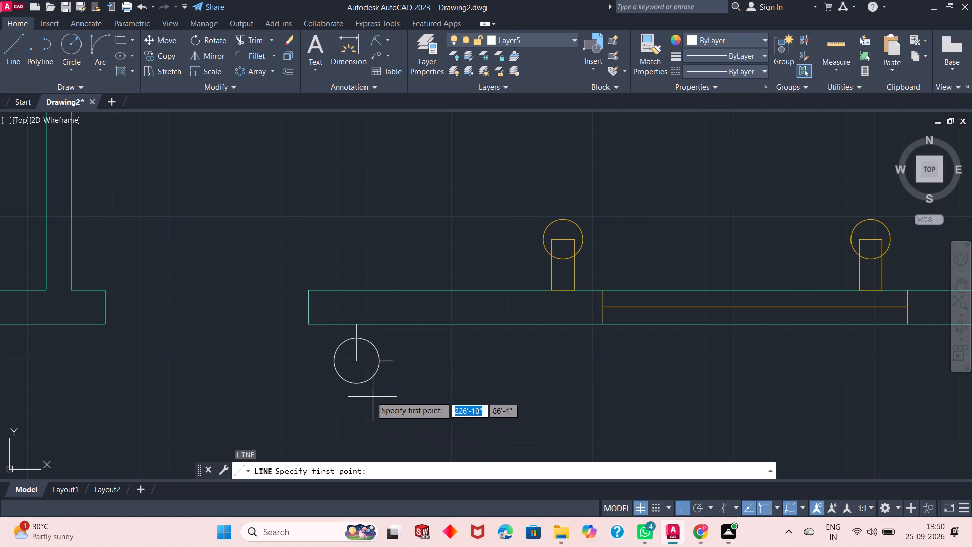
pyautogui.click(355, 384)
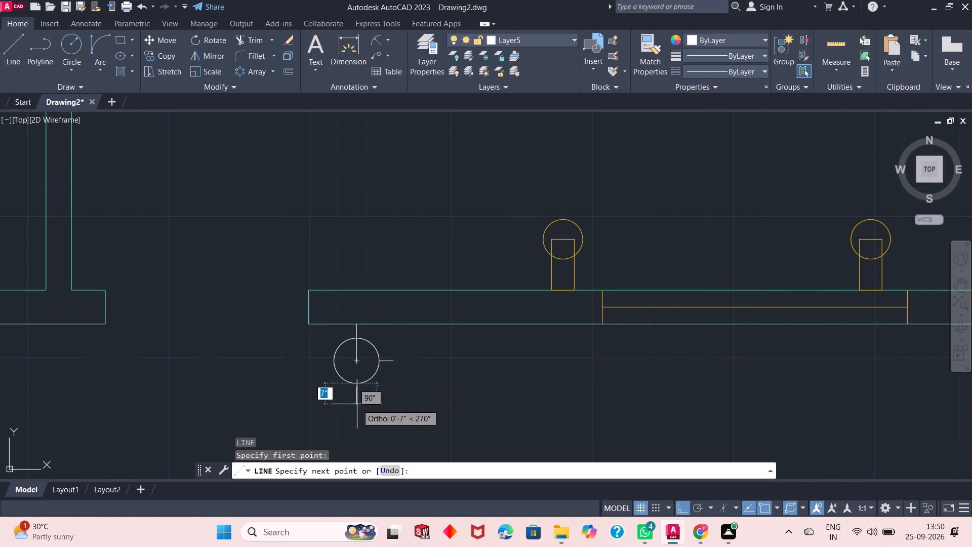
pyautogui.write('5"')
pyautogui.press('Return')
pyautogui.press('Return')
pyautogui.press('Return')
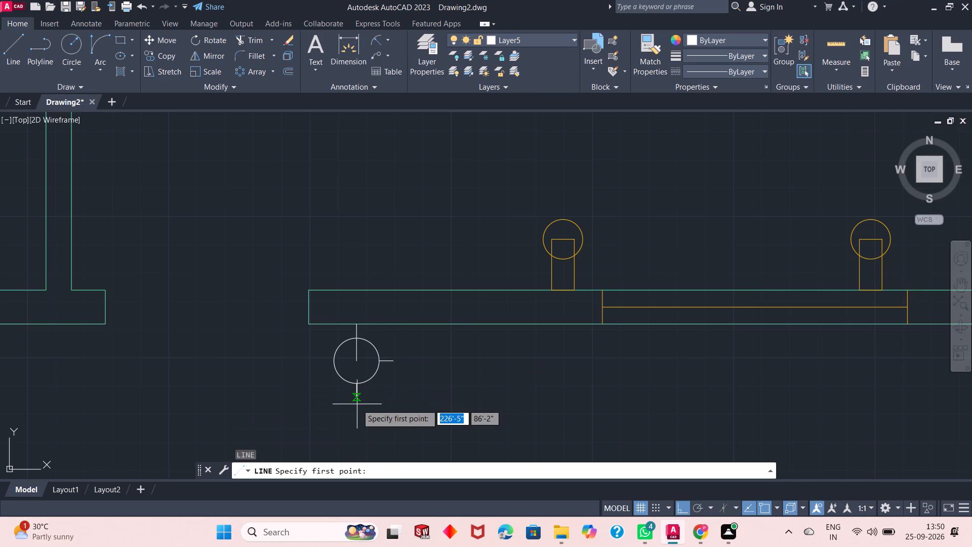
pyautogui.click(333, 361)
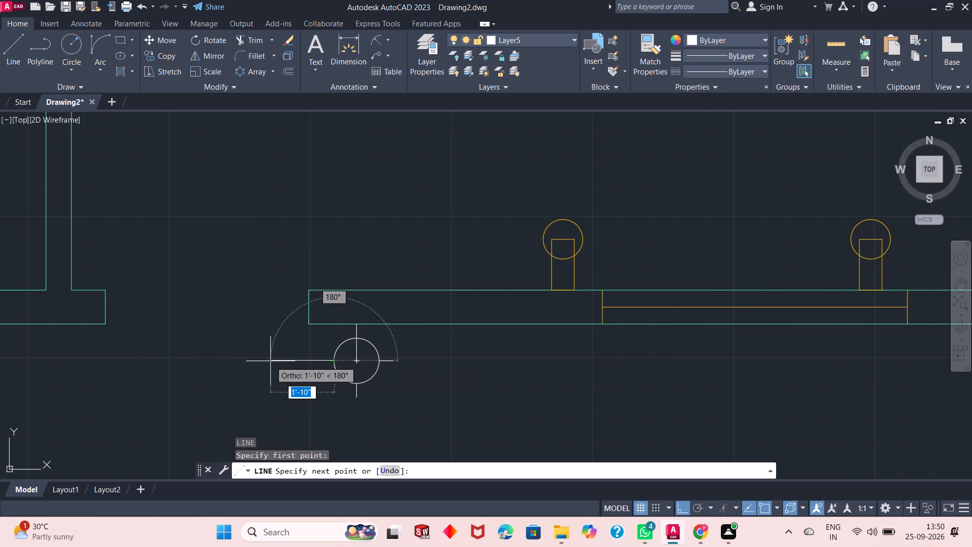
pyautogui.write('5"')
pyautogui.press('Return')
pyautogui.press('Return')
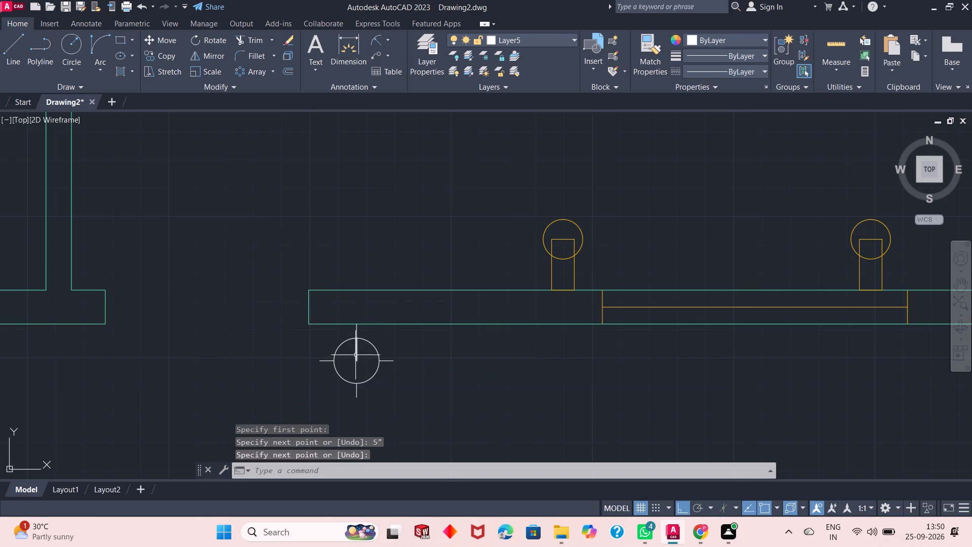
# Erase the 8" line segment inside the circle beside the front entrance opening.
pyautogui.click(355, 353)
pyautogui.rightClick(277, 343)
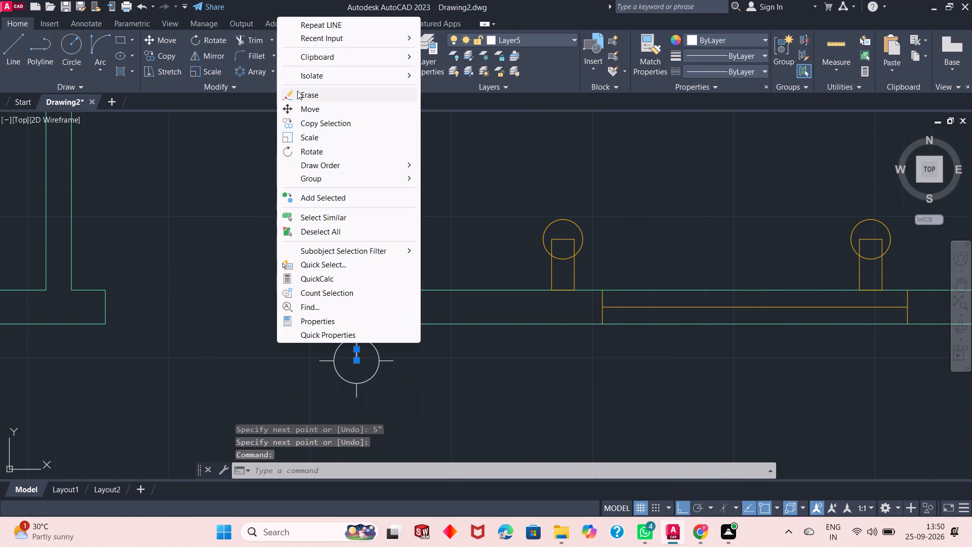
pyautogui.click(297, 91)
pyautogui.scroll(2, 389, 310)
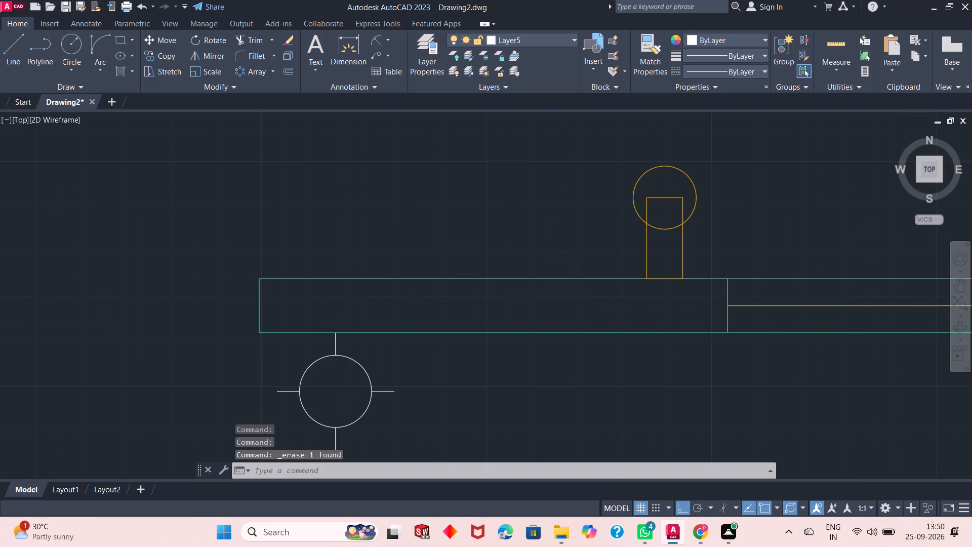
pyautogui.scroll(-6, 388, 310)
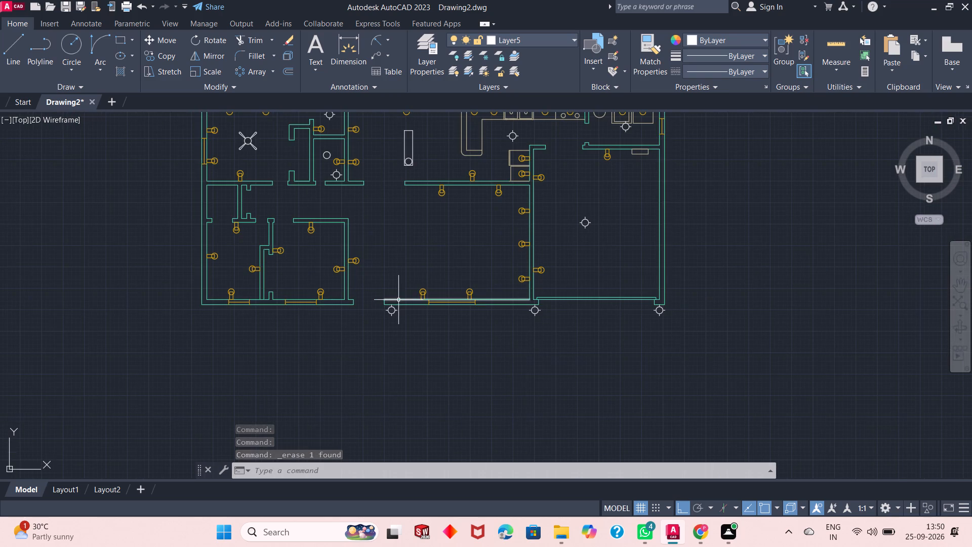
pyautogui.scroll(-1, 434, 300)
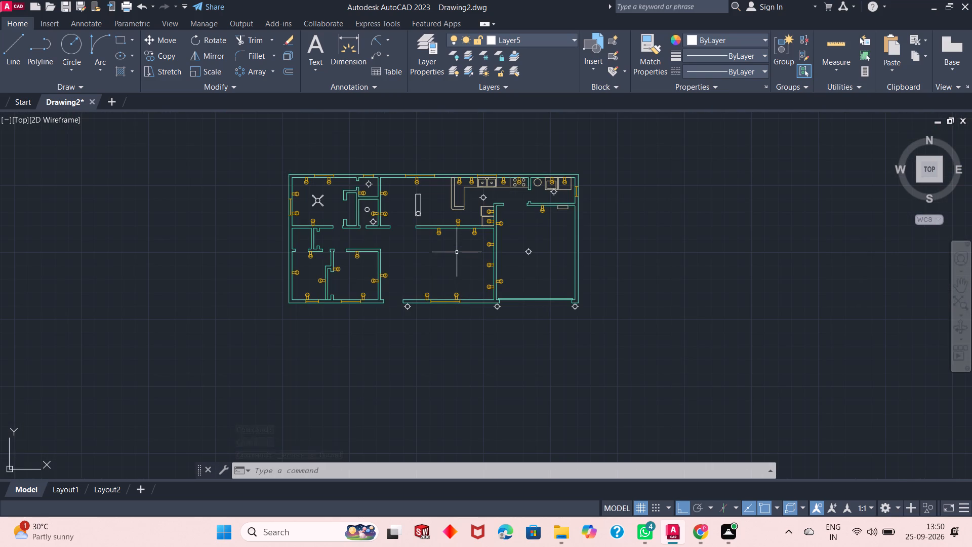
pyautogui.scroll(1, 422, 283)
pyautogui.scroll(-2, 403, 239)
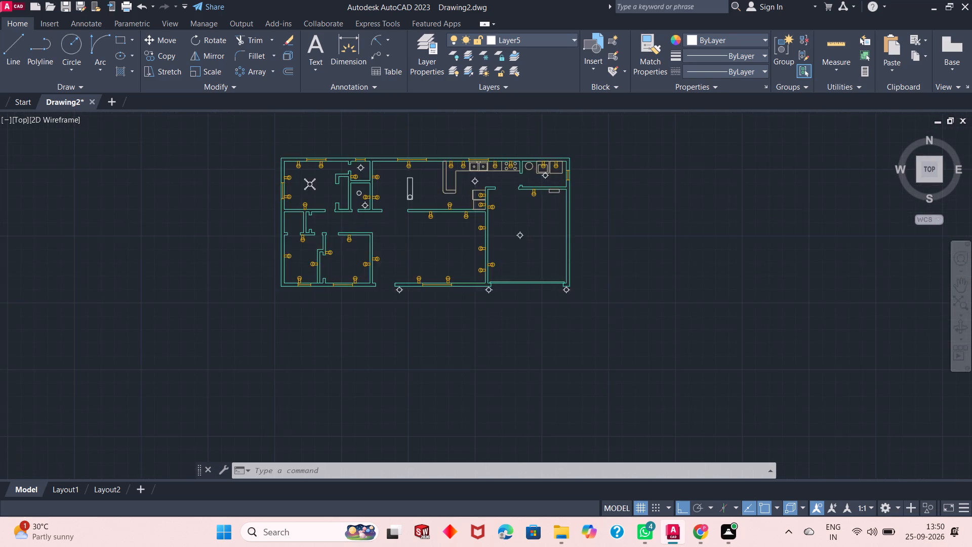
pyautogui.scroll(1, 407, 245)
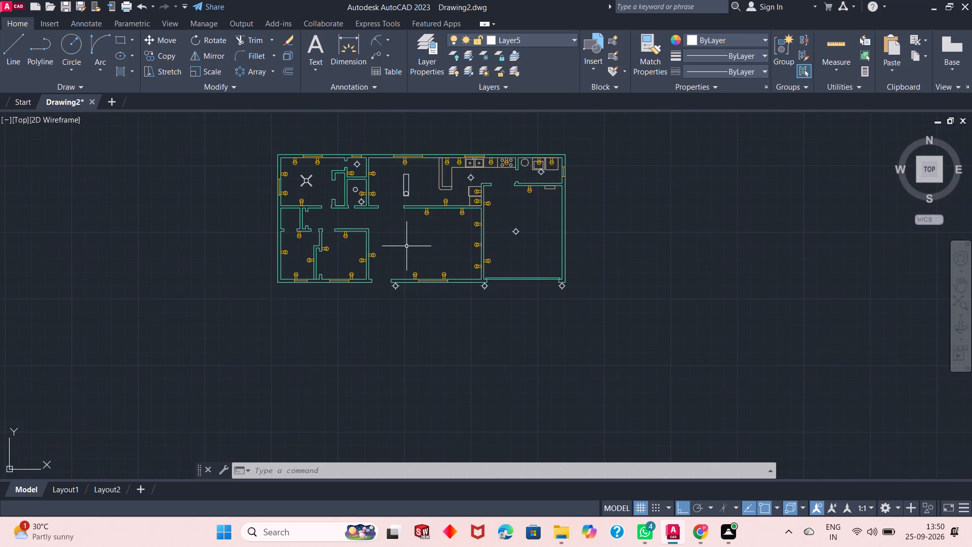
# Draw an 8" radius circle near the middle of the large room between the front entrance and the garage.
pyautogui.scroll(1, 407, 246)
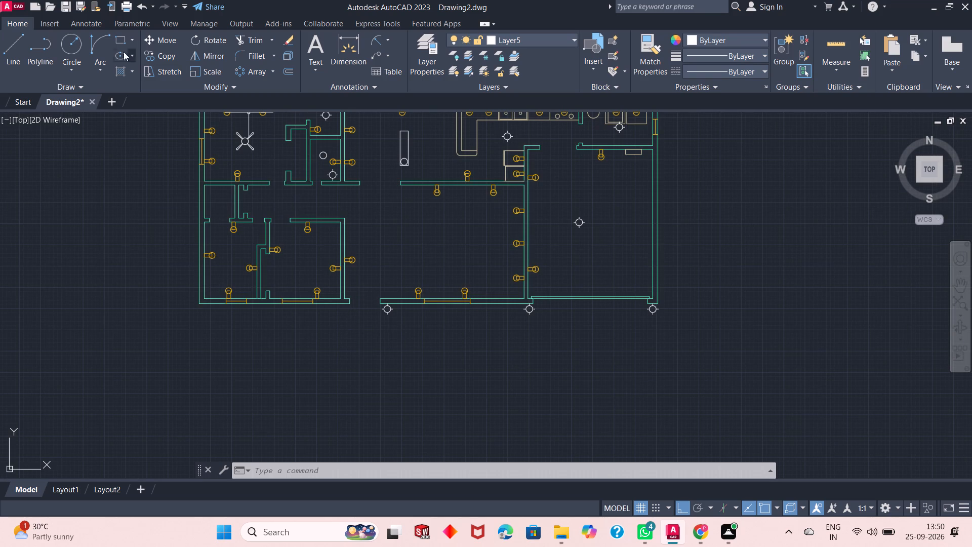
pyautogui.click(71, 41)
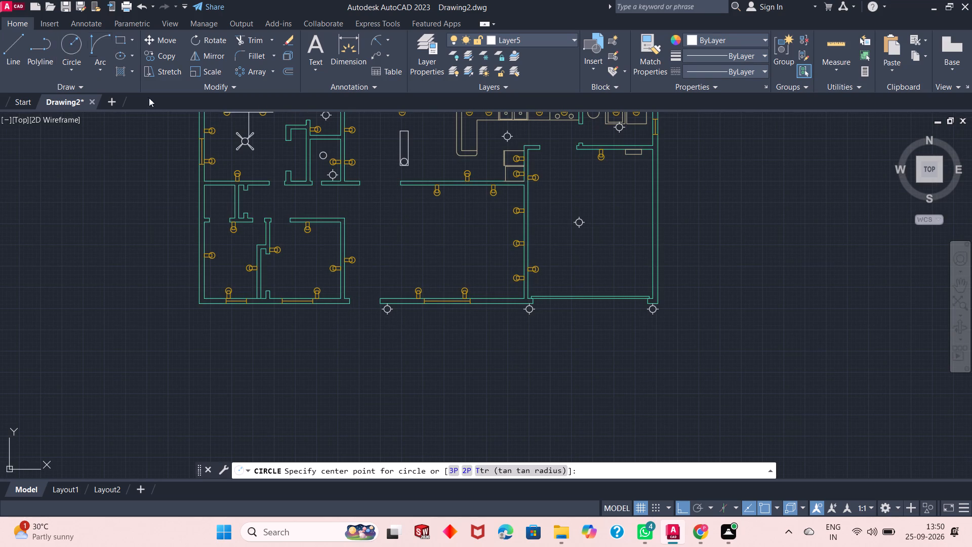
pyautogui.scroll(1, 426, 240)
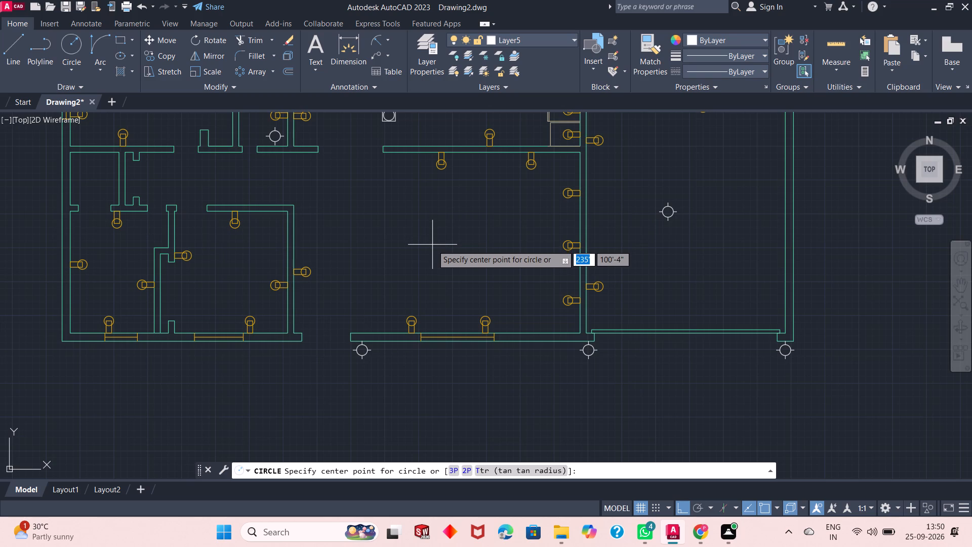
pyautogui.click(432, 248)
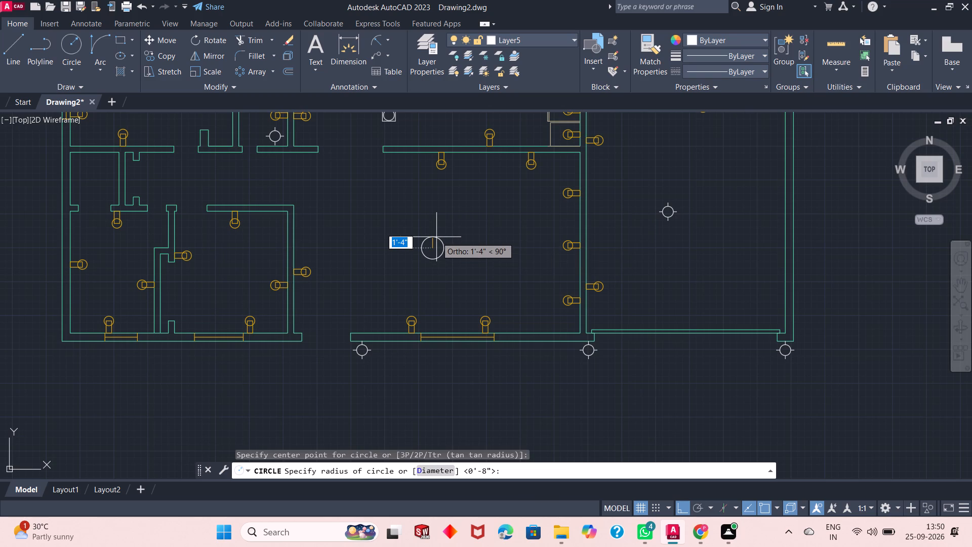
pyautogui.write('8"')
pyautogui.press('Return')
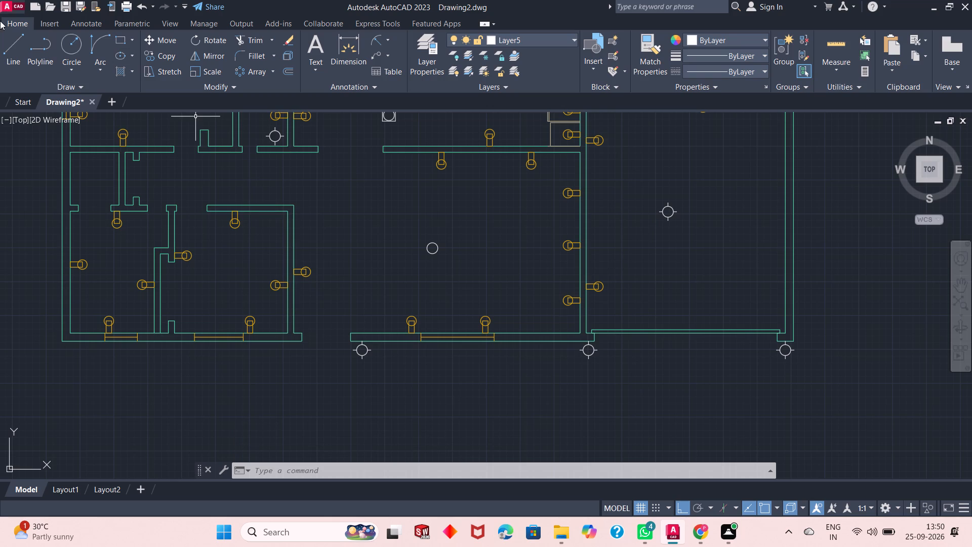
# Draw 5" lines outward from the top, right, bottom and left quadrants of the circle in the large room beside the garage.
pyautogui.click(7, 40)
pyautogui.scroll(4, 436, 243)
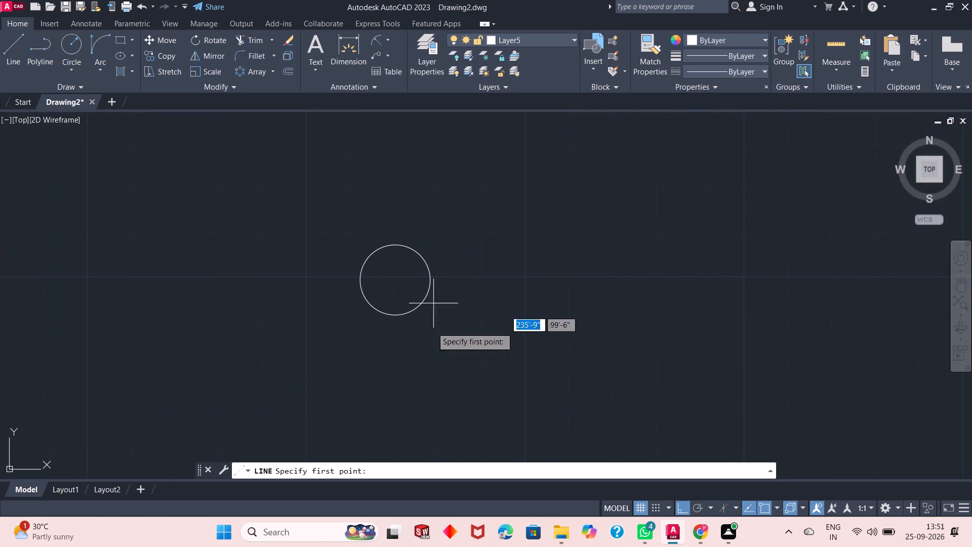
pyautogui.scroll(-2, 399, 334)
pyautogui.scroll(-2, 398, 211)
pyautogui.scroll(2, 399, 281)
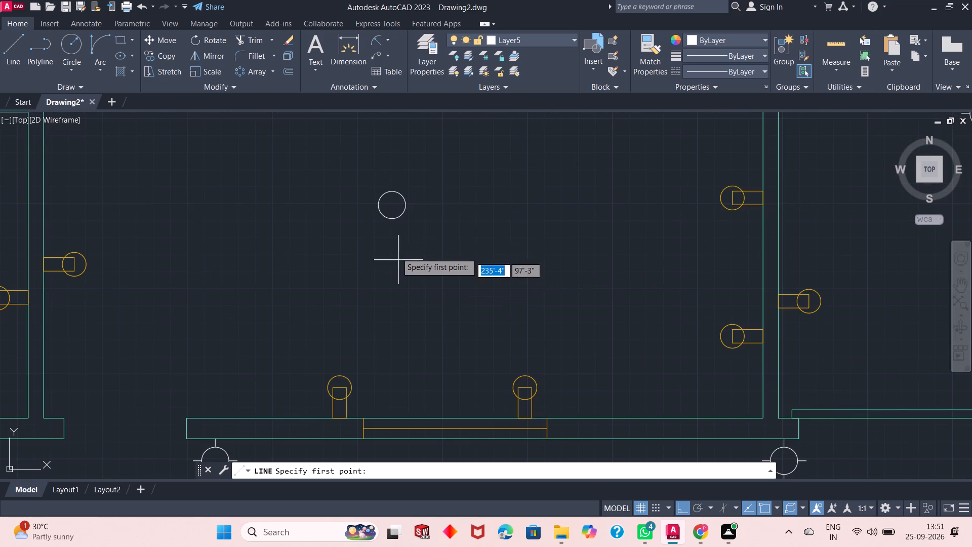
pyautogui.scroll(-1, 381, 150)
pyautogui.scroll(1, 389, 157)
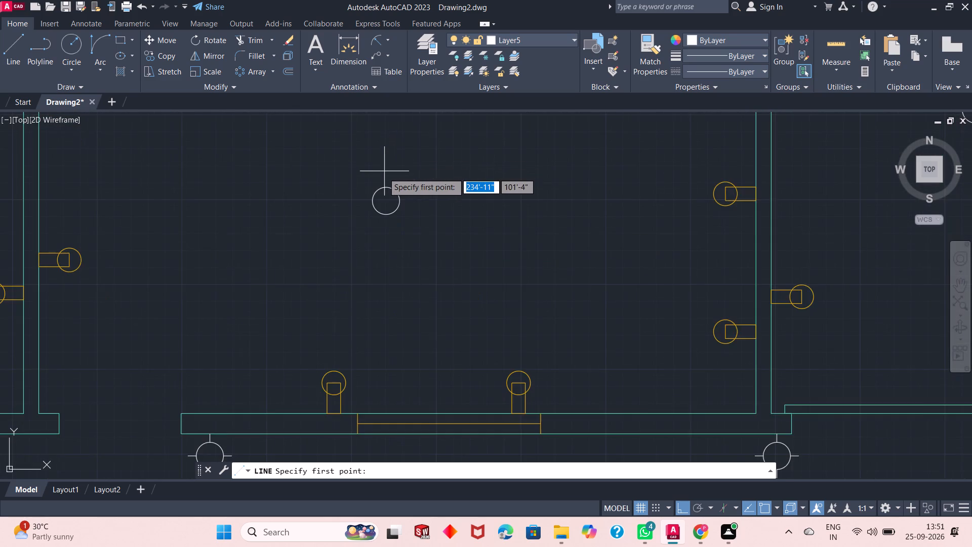
pyautogui.scroll(1, 383, 173)
pyautogui.click(386, 192)
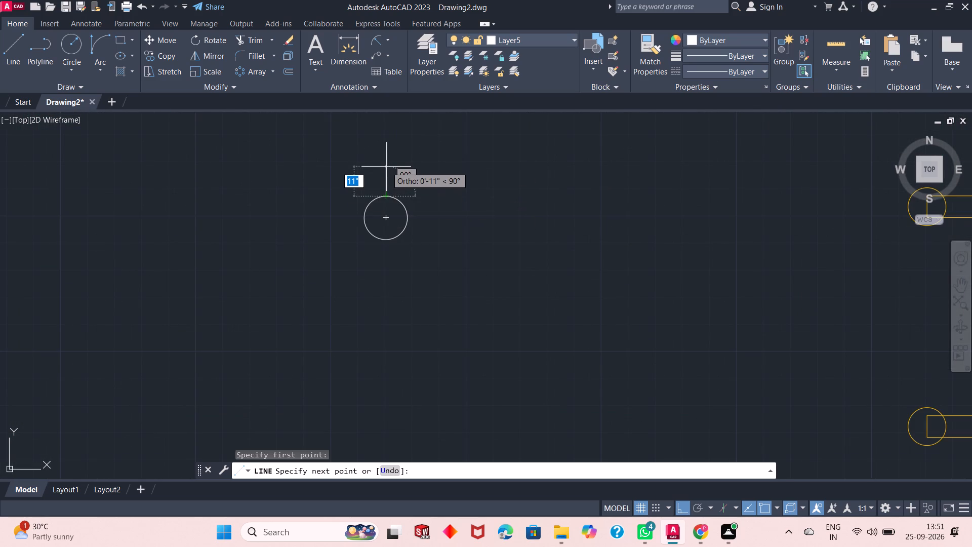
pyautogui.write('5"')
pyautogui.press('Return')
pyautogui.press('Return')
pyautogui.press('Return')
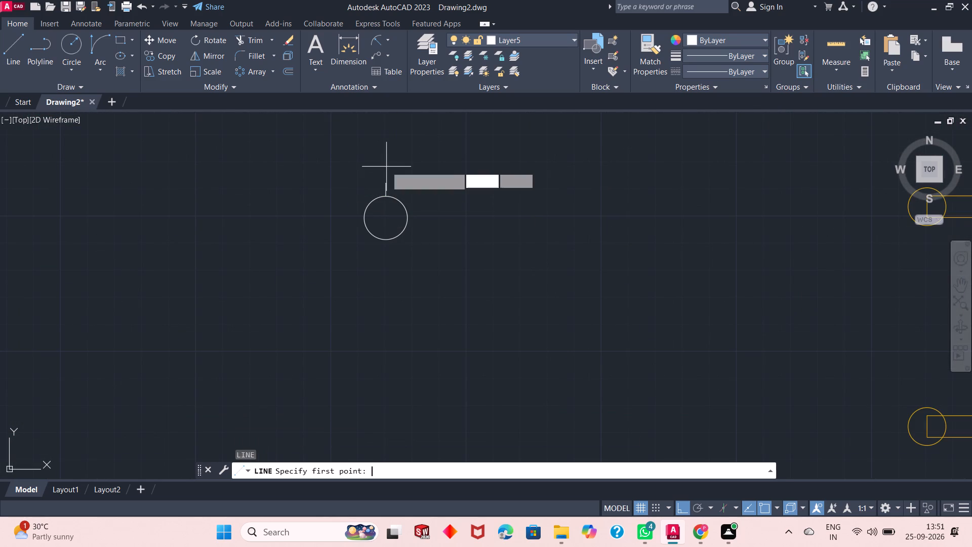
pyautogui.click(409, 218)
pyautogui.write('5"')
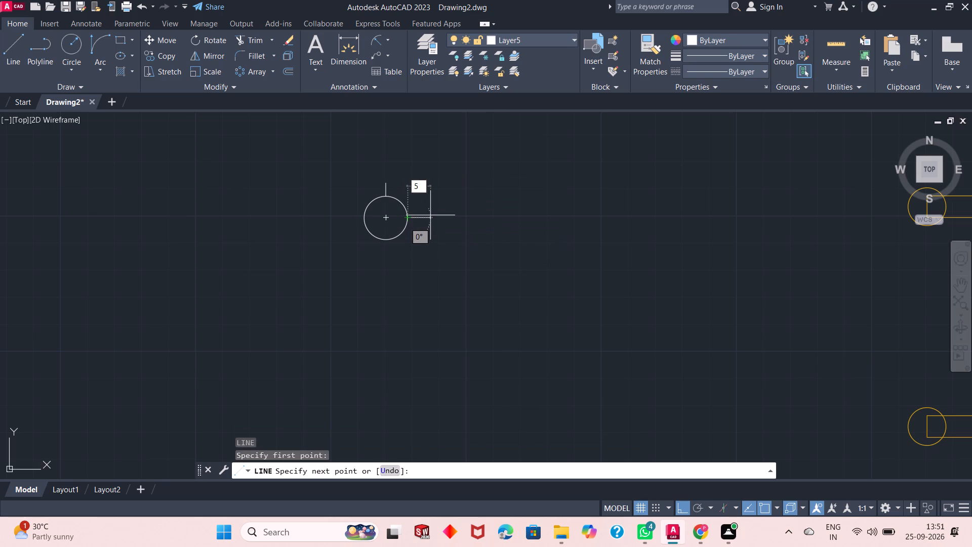
pyautogui.press('Return')
pyautogui.press('Return')
pyautogui.press('Return')
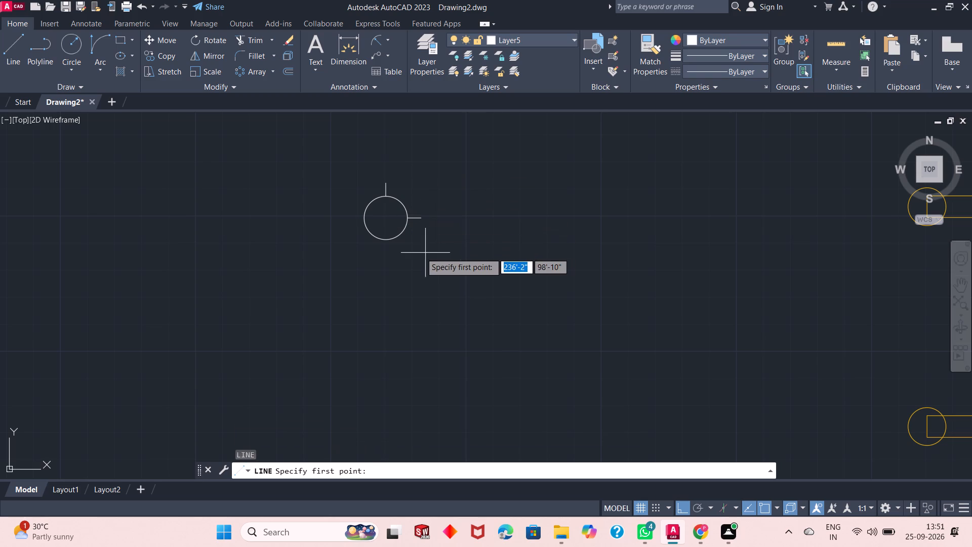
pyautogui.click(385, 241)
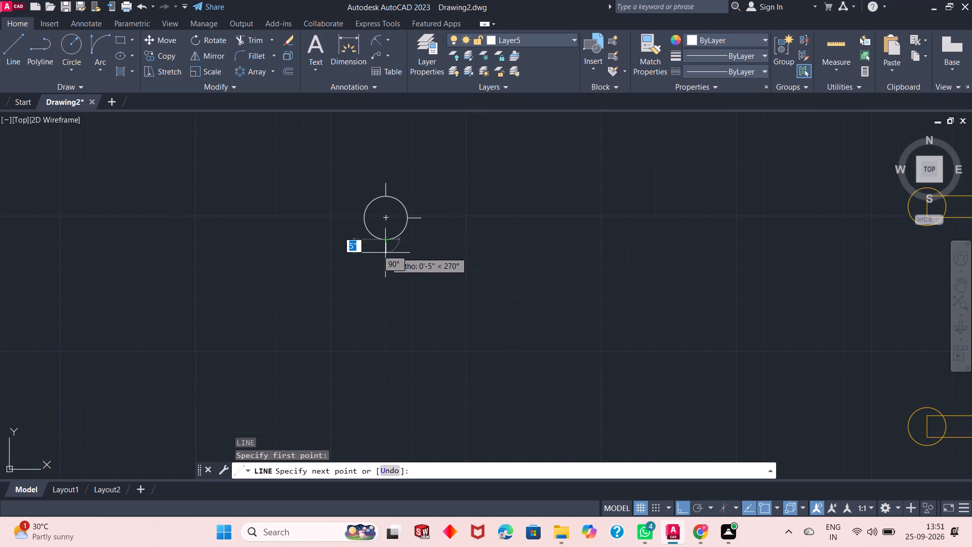
pyautogui.write('5"')
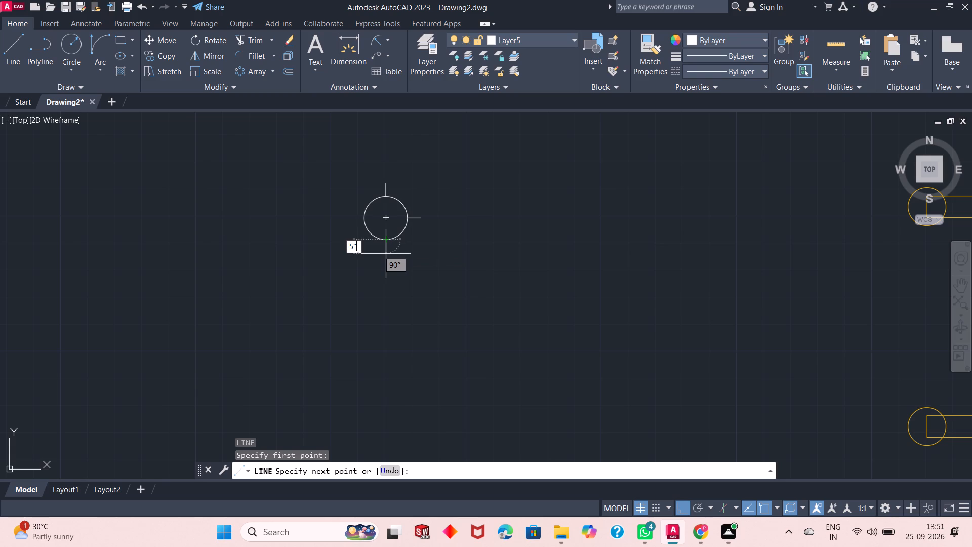
pyautogui.press('Return')
pyautogui.press('Return')
pyautogui.press('Return')
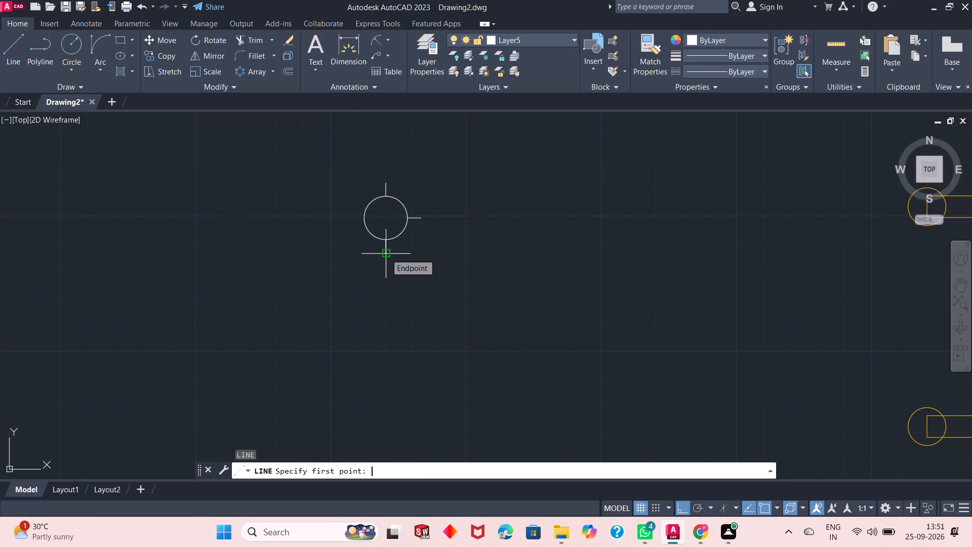
pyautogui.click(365, 217)
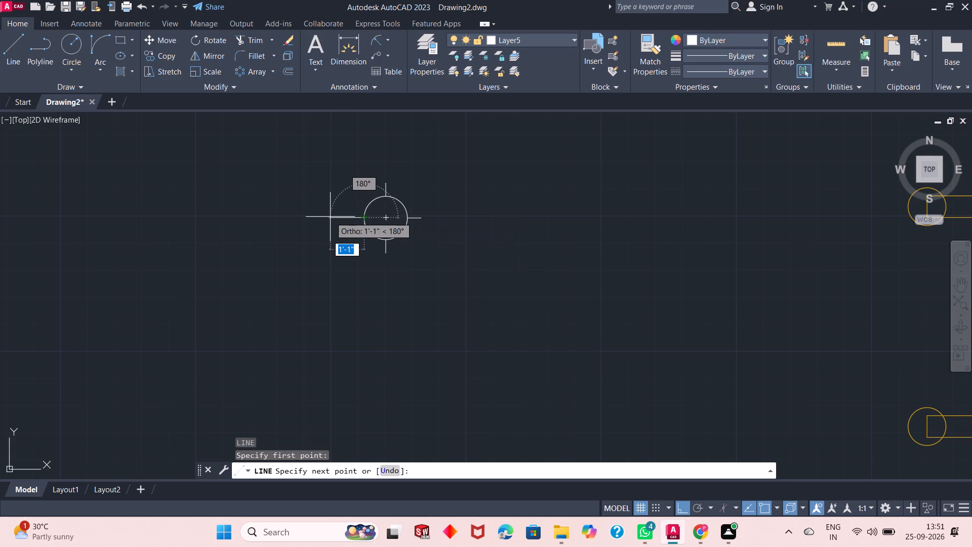
pyautogui.write('5"')
pyautogui.press('Return')
pyautogui.press('Return')
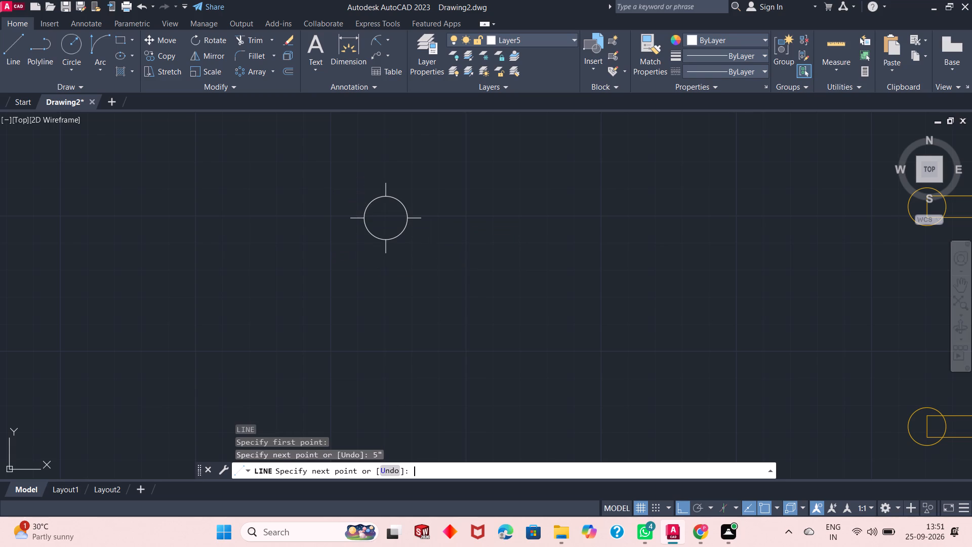
# Draw an 8" radius circle near the middle of the lower room just left of the front entrance opening.
pyautogui.scroll(1, 381, 226)
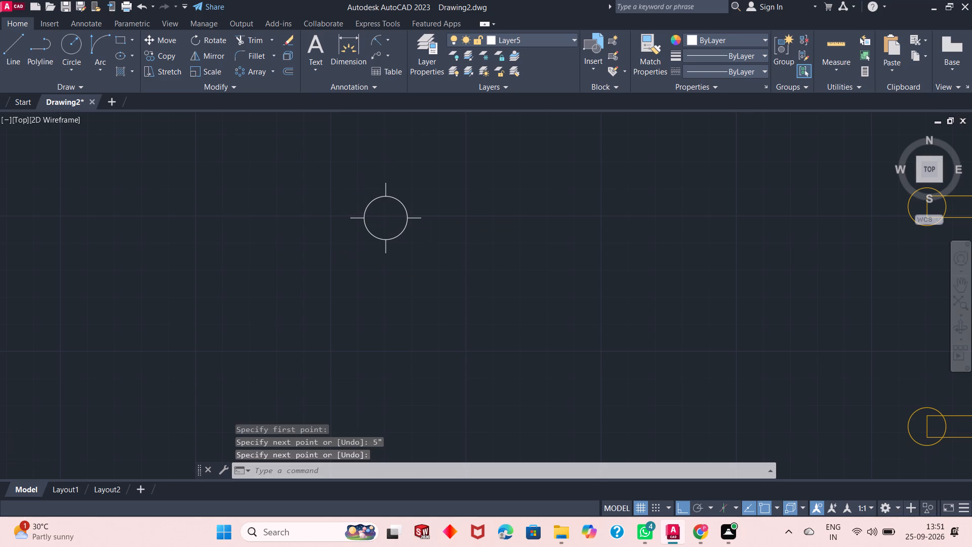
pyautogui.scroll(-4, 381, 226)
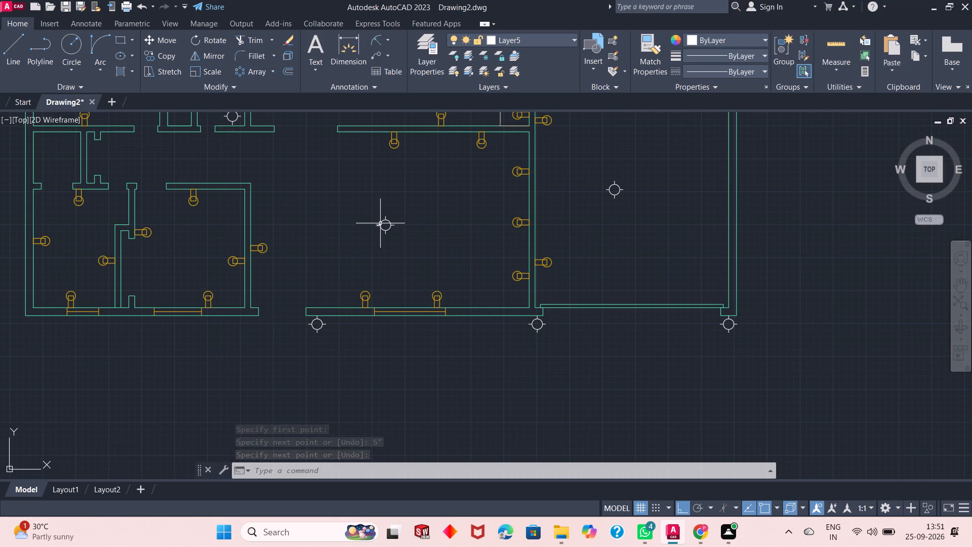
pyautogui.scroll(-1, 382, 225)
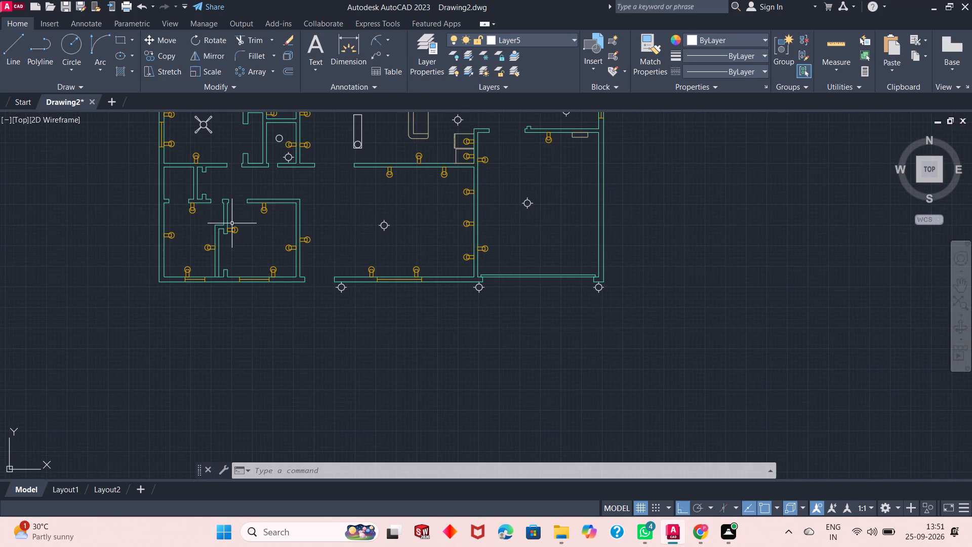
pyautogui.scroll(2, 227, 225)
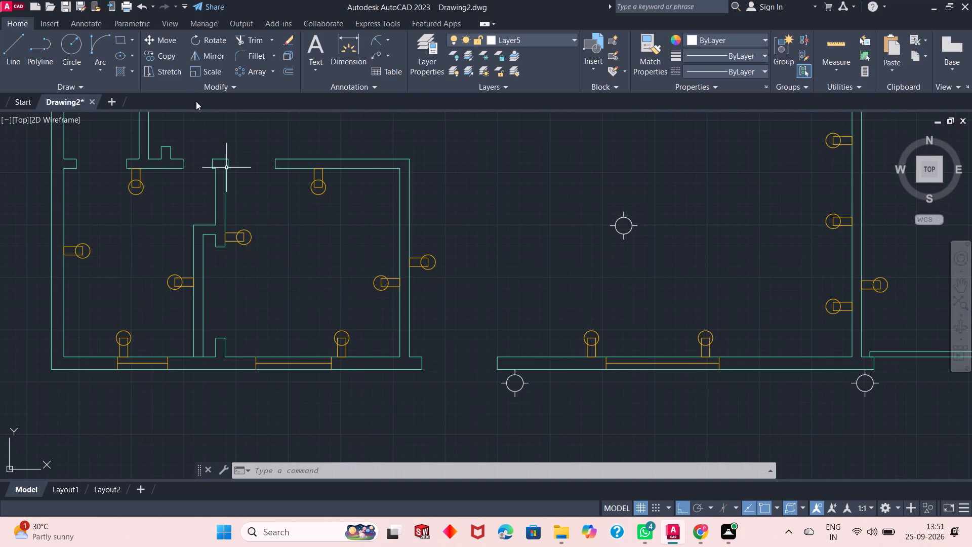
pyautogui.click(74, 47)
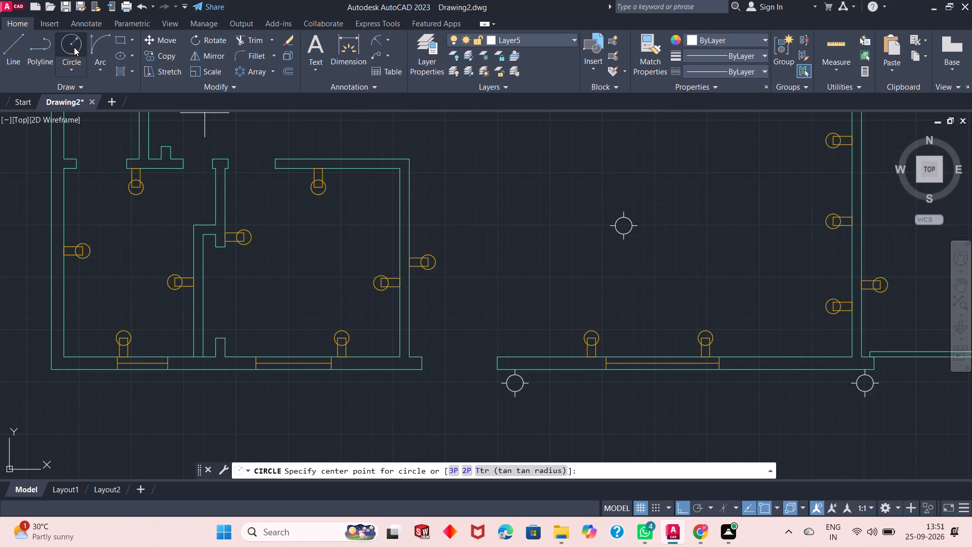
pyautogui.click(310, 275)
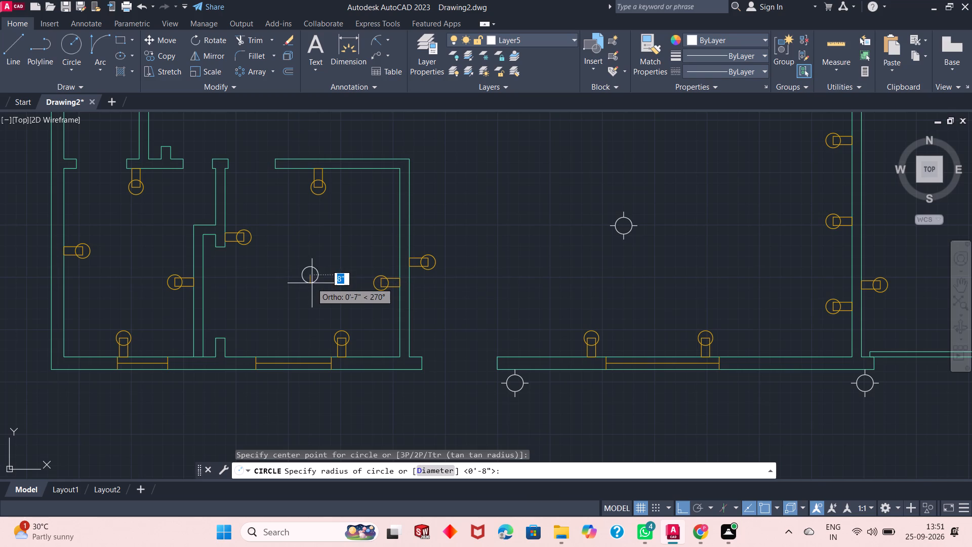
pyautogui.write('8"')
pyautogui.press('Return')
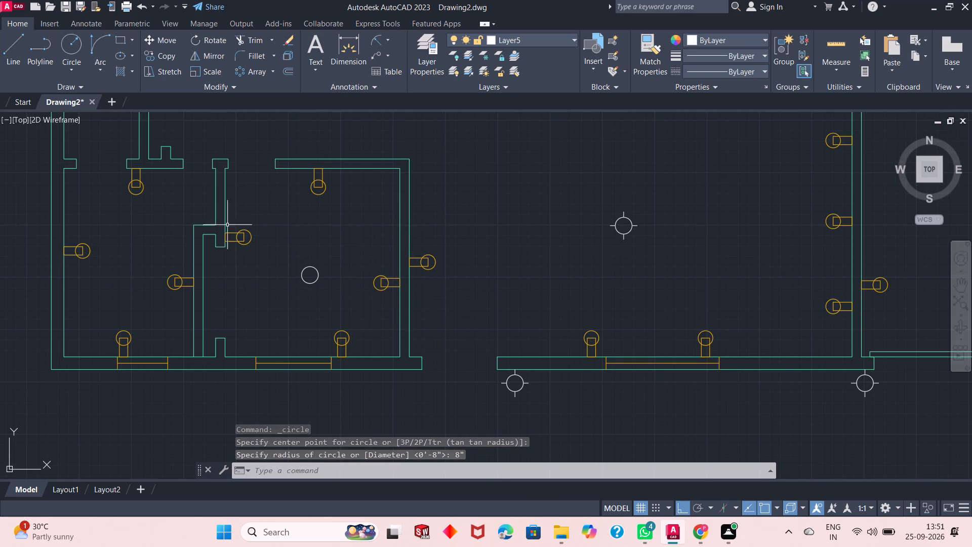
# Draw 5" lines outward from the top, right, bottom and left quadrants of the circle in the room left of the entrance.
pyautogui.click(9, 51)
pyautogui.scroll(2, 305, 278)
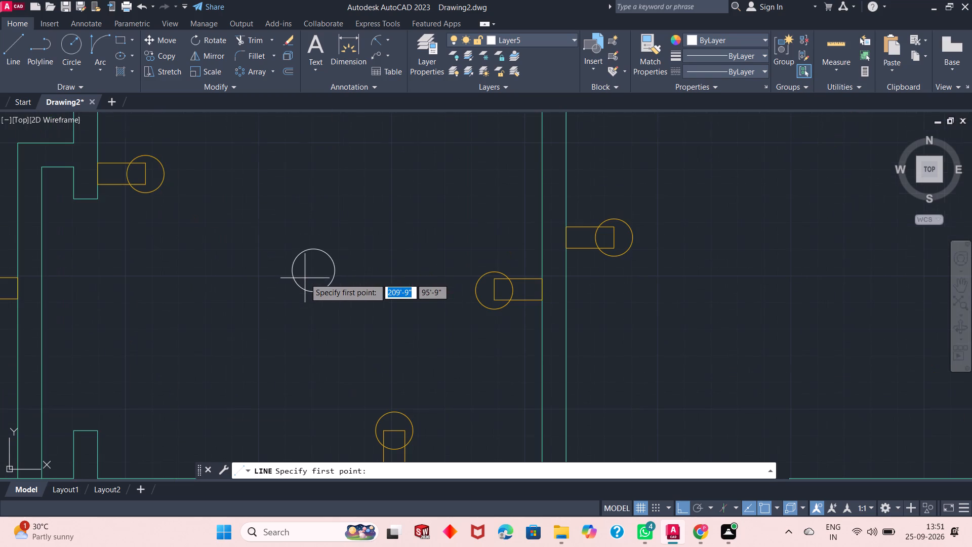
pyautogui.click(312, 249)
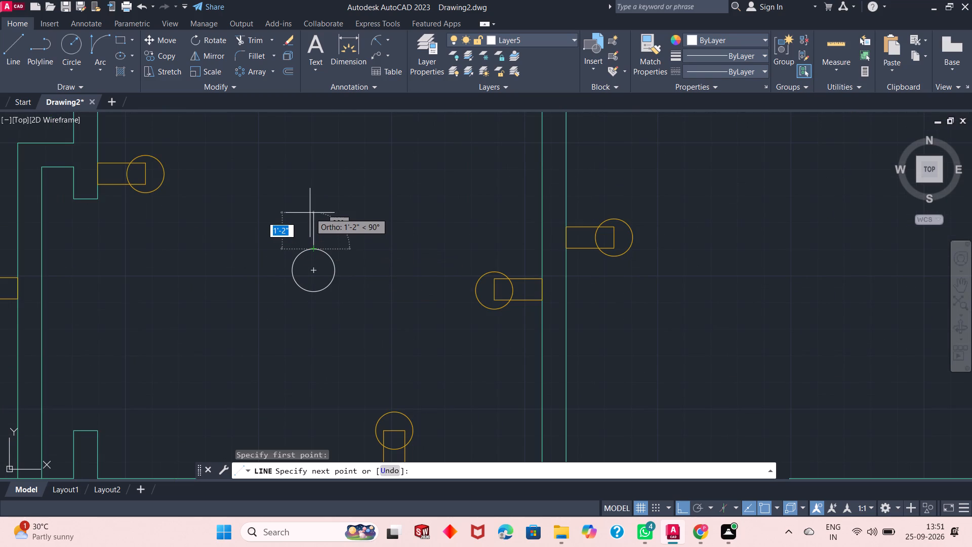
pyautogui.write('5"')
pyautogui.press('Return')
pyautogui.press('Return')
pyautogui.press('Return')
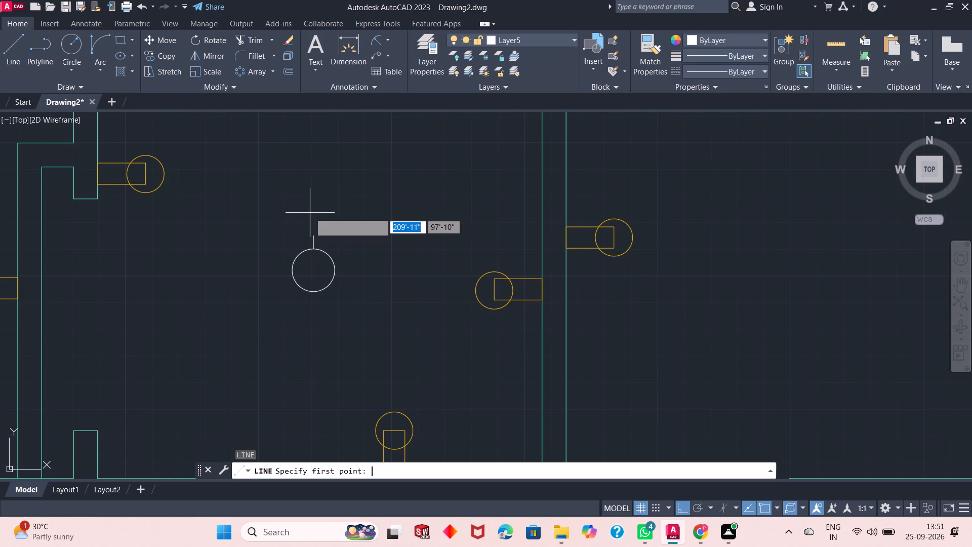
pyautogui.click(335, 270)
pyautogui.write('5"')
pyautogui.press('Return')
pyautogui.press('Return')
pyautogui.press('Return')
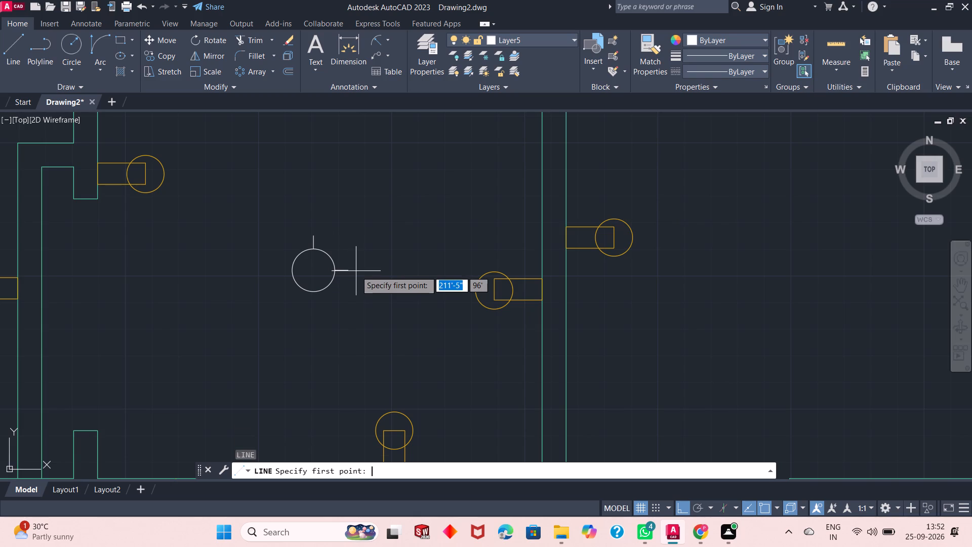
pyautogui.click(316, 293)
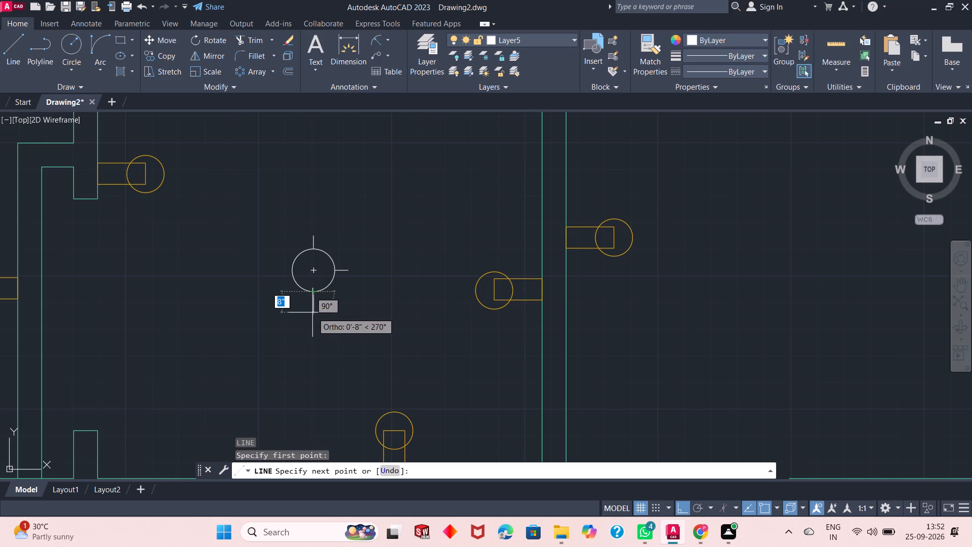
pyautogui.write('5"')
pyautogui.press('Return')
pyautogui.press('Return')
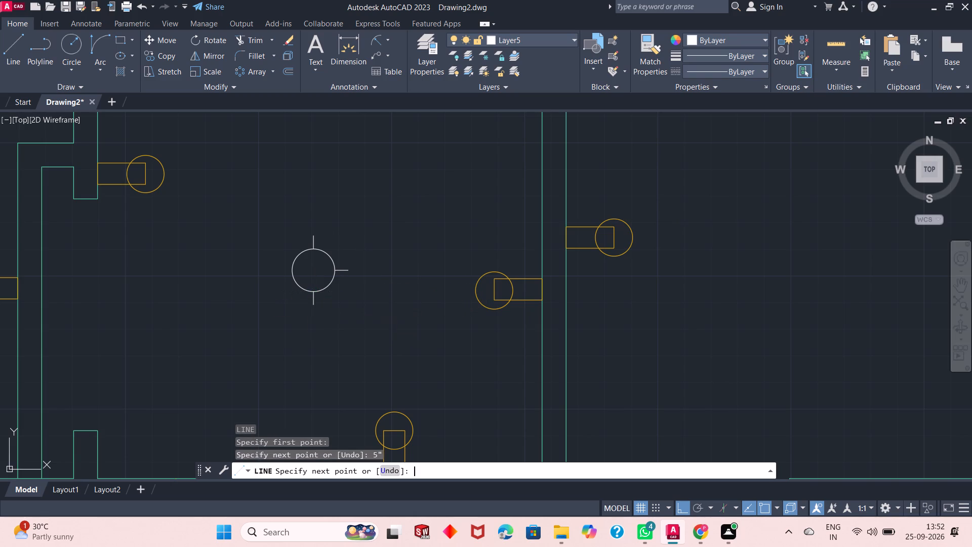
pyautogui.press('Return')
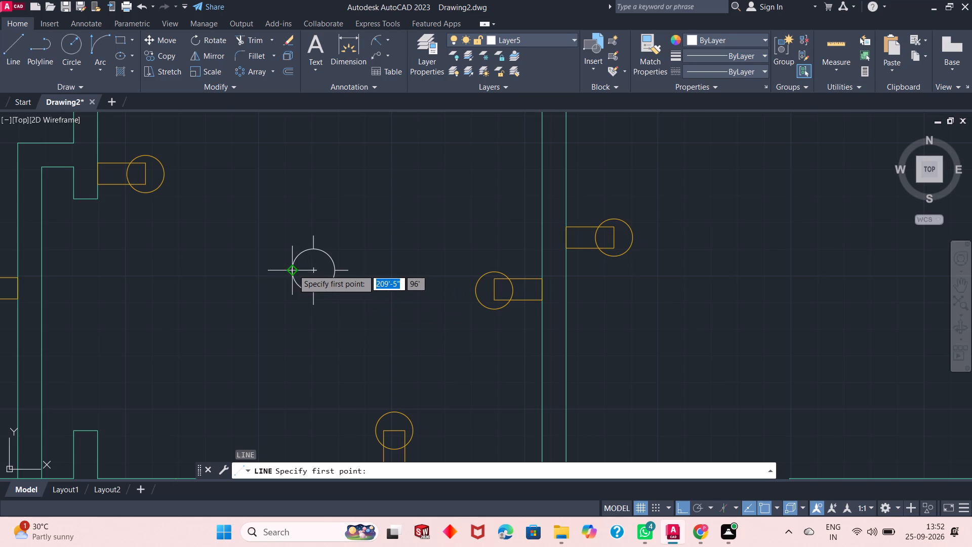
pyautogui.click(293, 269)
pyautogui.write('5"')
pyautogui.press('Return')
pyautogui.press('Return')
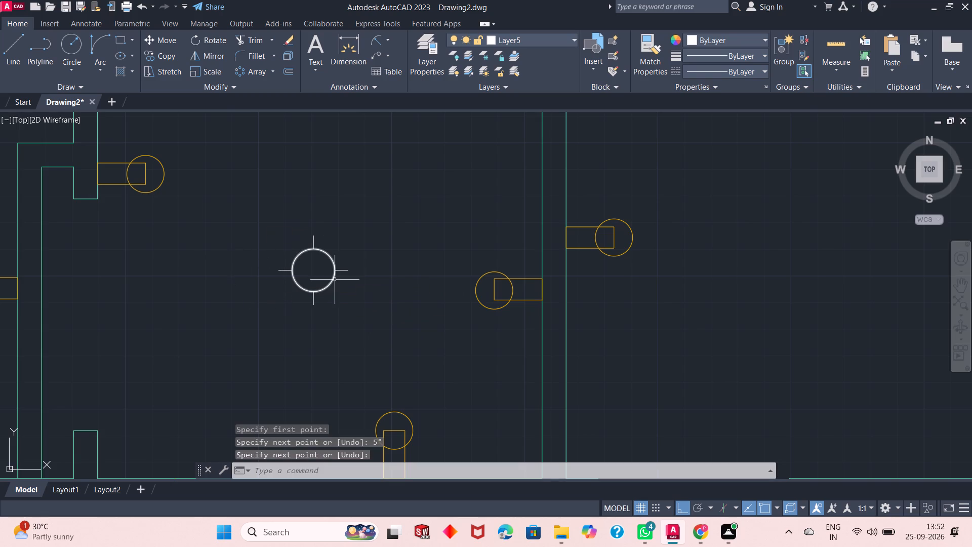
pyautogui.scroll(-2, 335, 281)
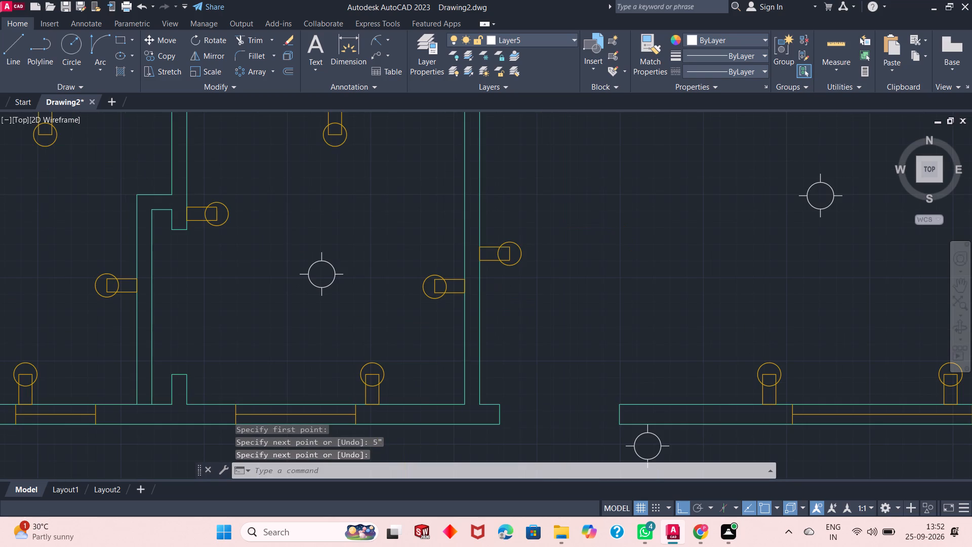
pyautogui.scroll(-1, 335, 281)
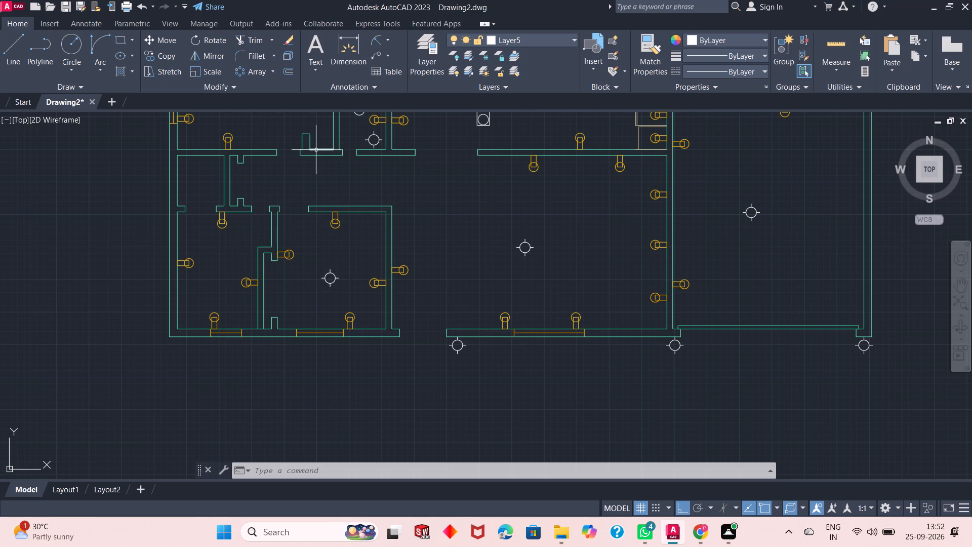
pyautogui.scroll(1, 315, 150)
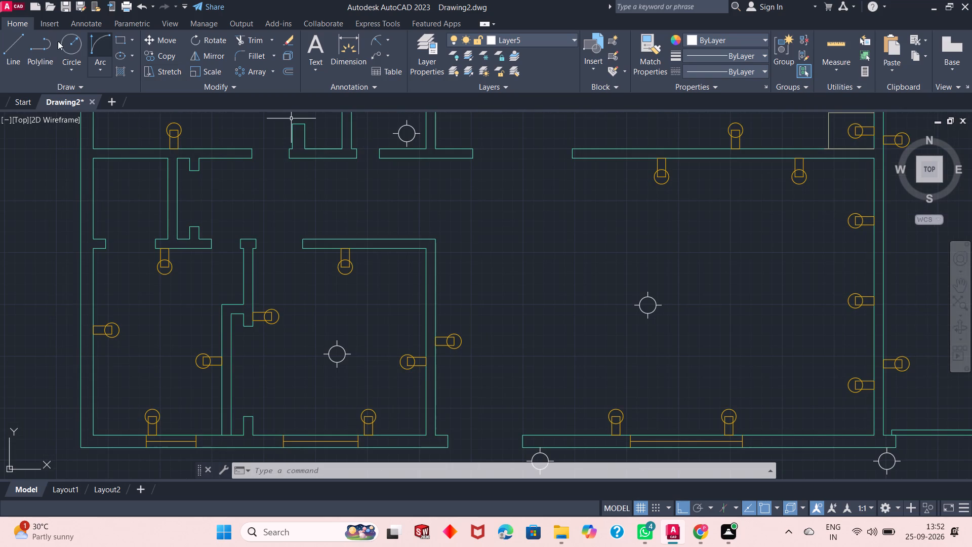
# Delete the outlet symbol on the inner side of the upper wall in the room left of the entrance.
pyautogui.click(71, 46)
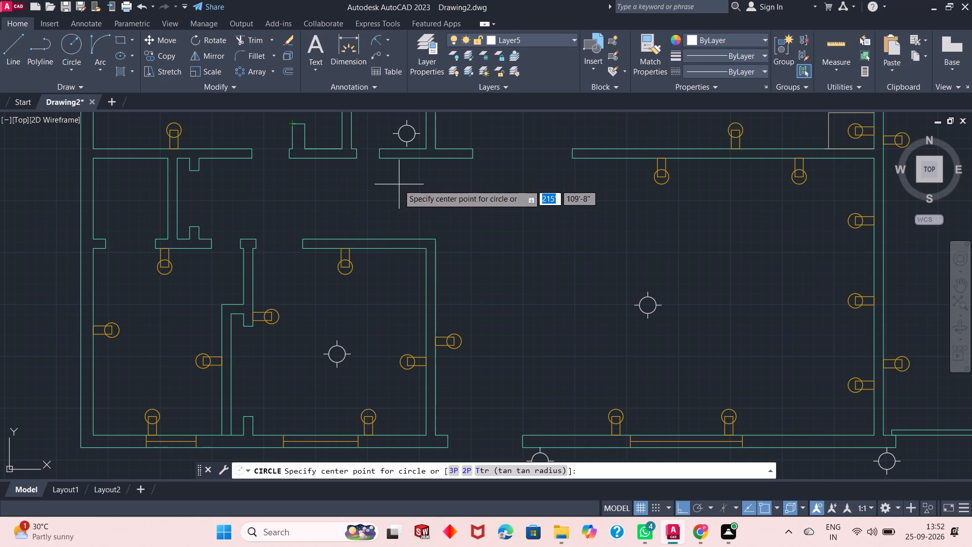
pyautogui.press('Escape')
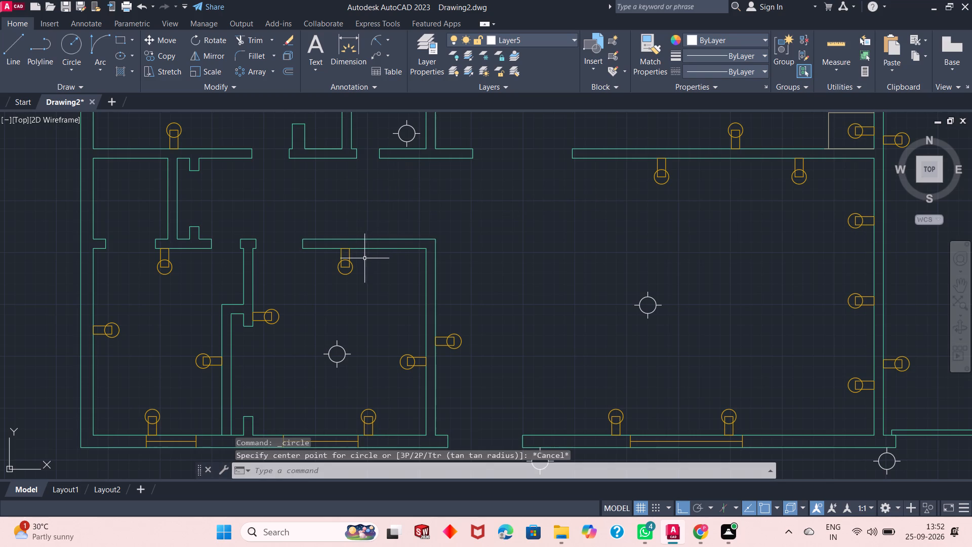
pyautogui.click(363, 257)
pyautogui.click(308, 279)
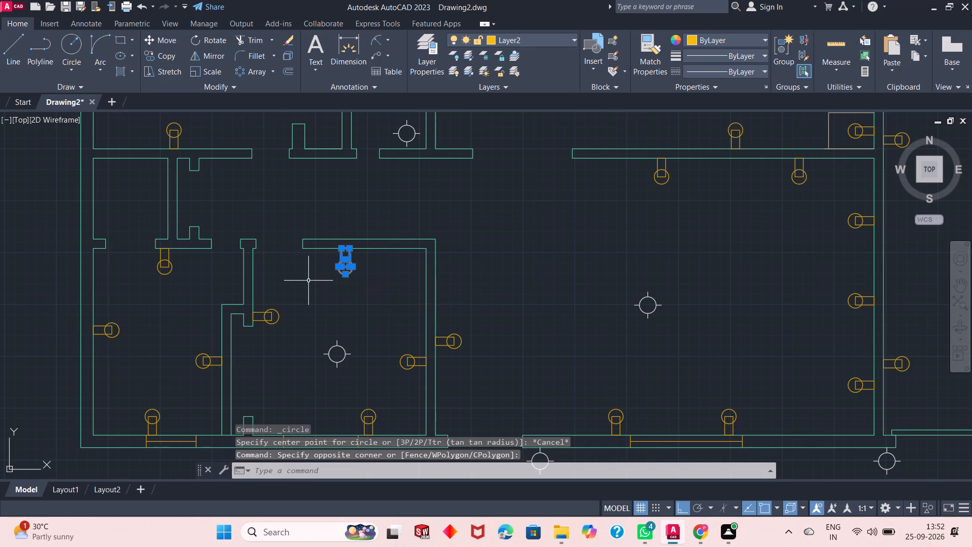
pyautogui.press('Delete')
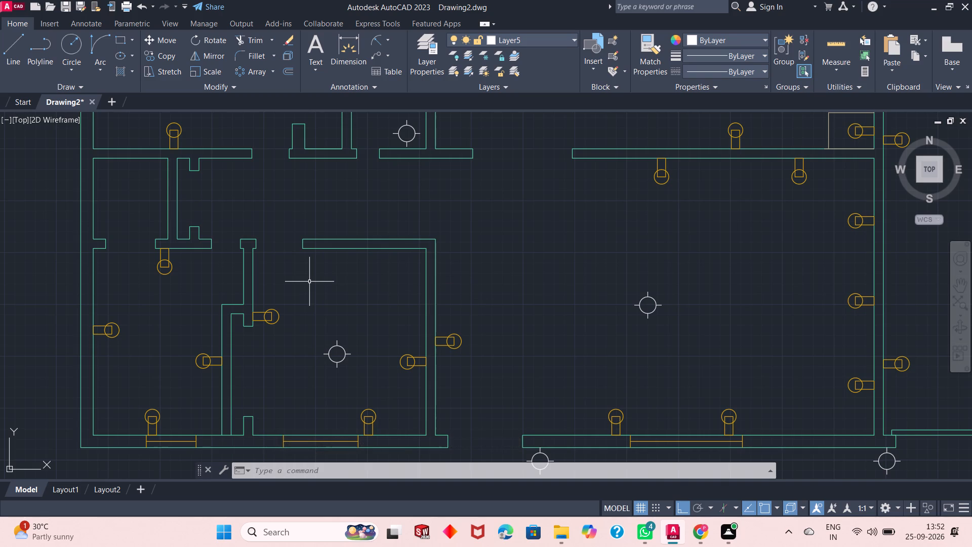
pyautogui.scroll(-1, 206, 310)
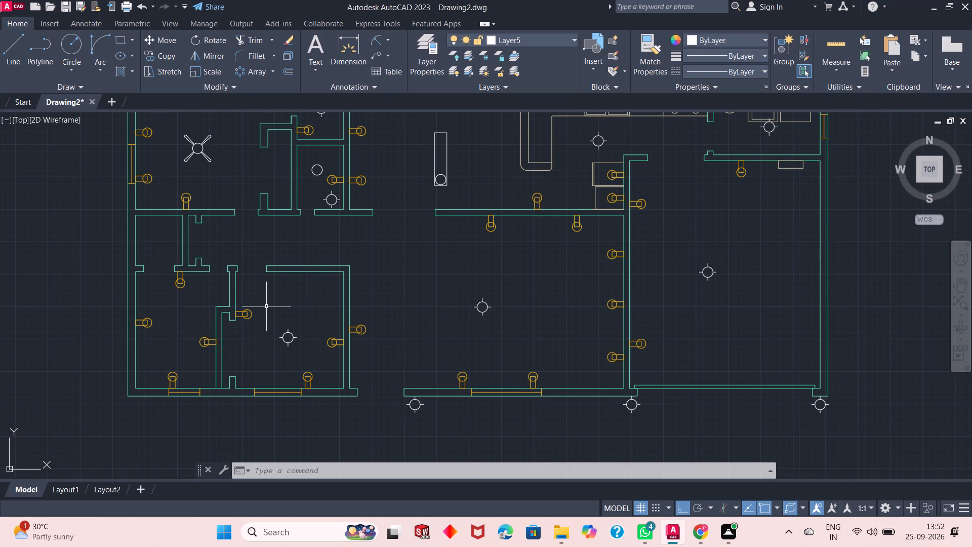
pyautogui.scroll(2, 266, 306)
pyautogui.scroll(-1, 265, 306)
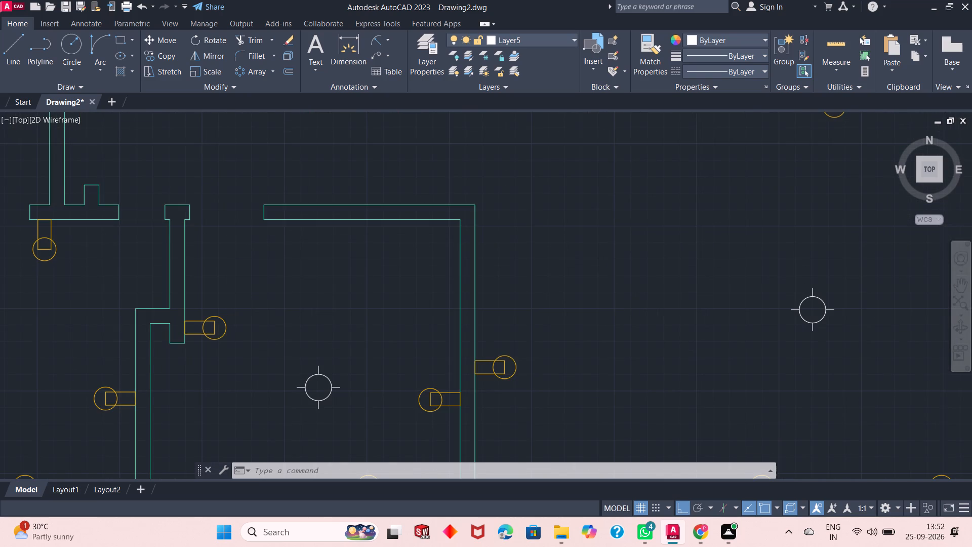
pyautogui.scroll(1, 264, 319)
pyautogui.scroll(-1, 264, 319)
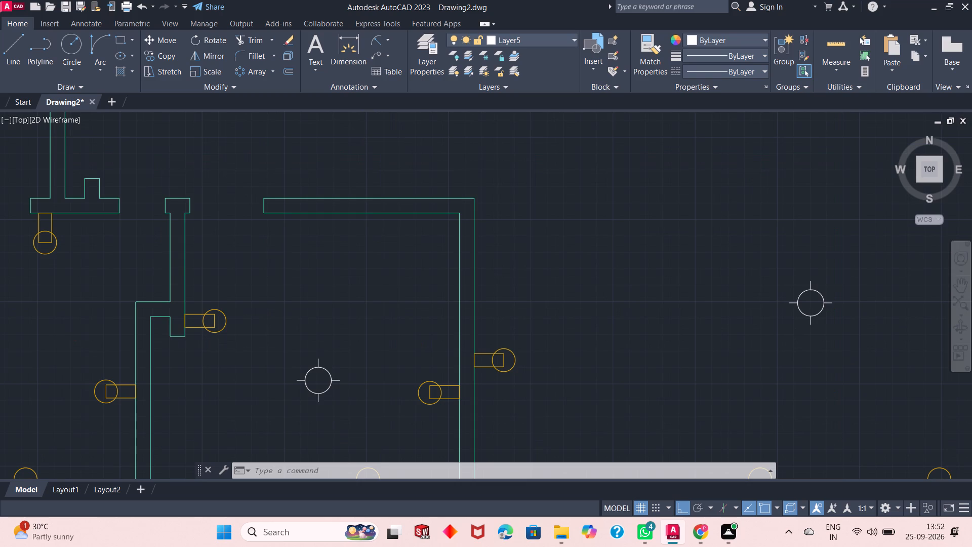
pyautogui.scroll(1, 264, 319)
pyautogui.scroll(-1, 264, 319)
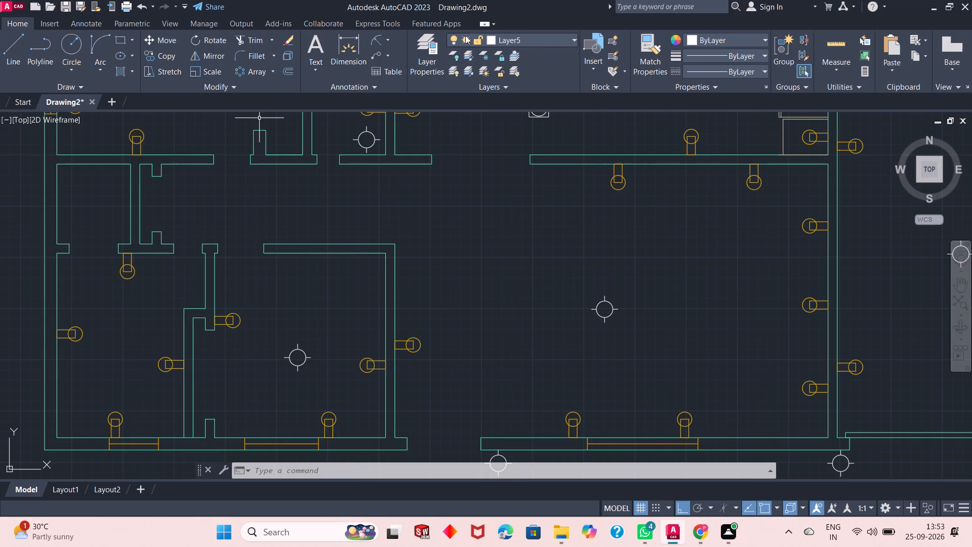
# On Layer2, draw an 8" by 1'6" rectangle upward from the hallway side of that room's upper wall.
pyautogui.click(519, 35)
pyautogui.click(514, 84)
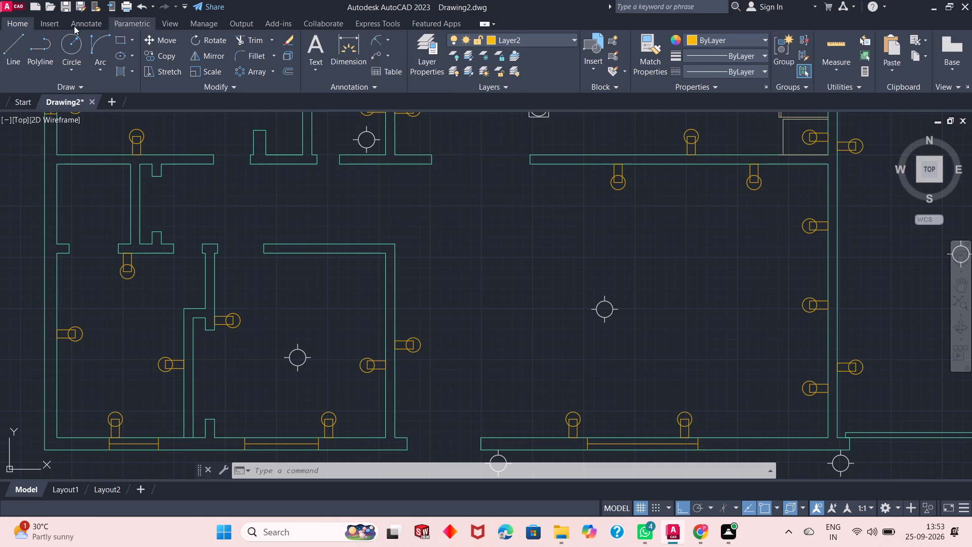
pyautogui.click(119, 44)
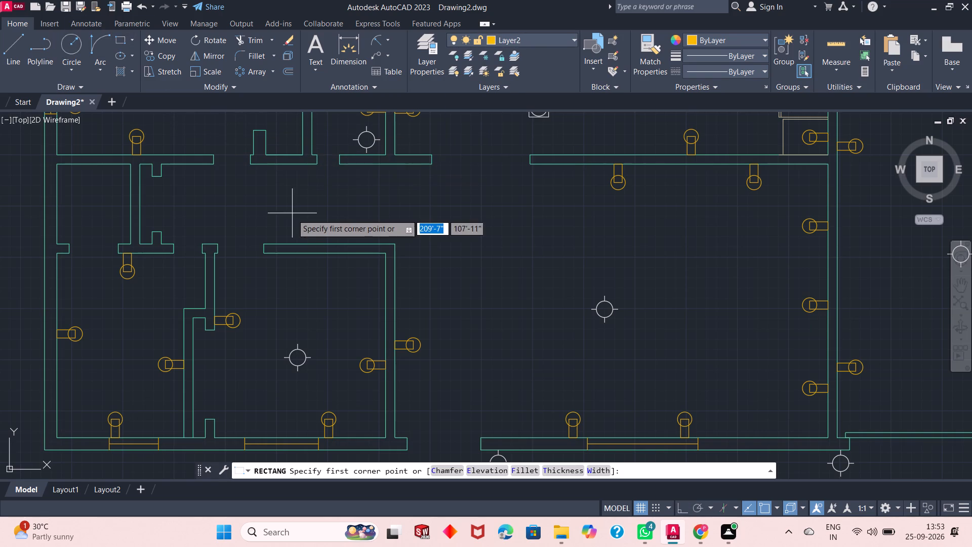
pyautogui.click(293, 244)
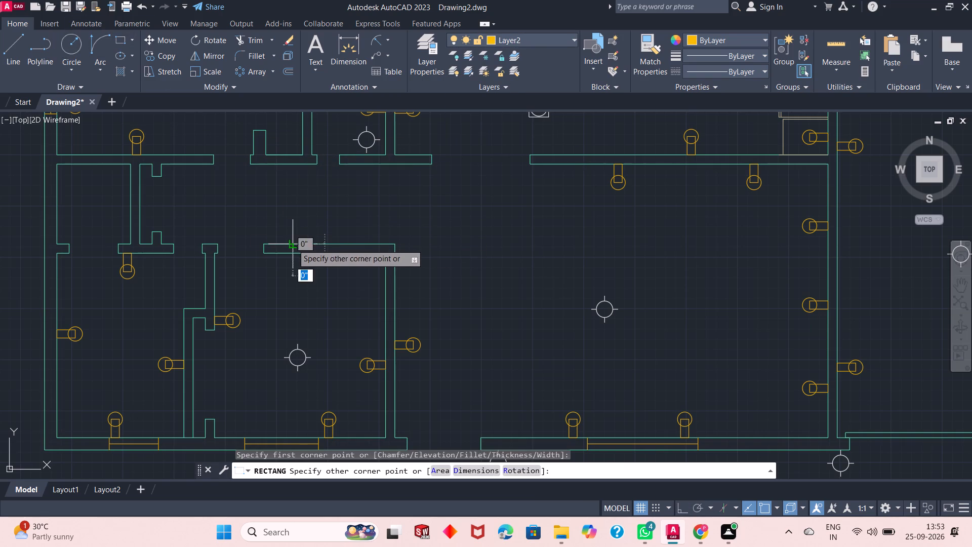
pyautogui.write('8"')
pyautogui.press('Tab')
pyautogui.write('1\'6"')
pyautogui.press('Return')
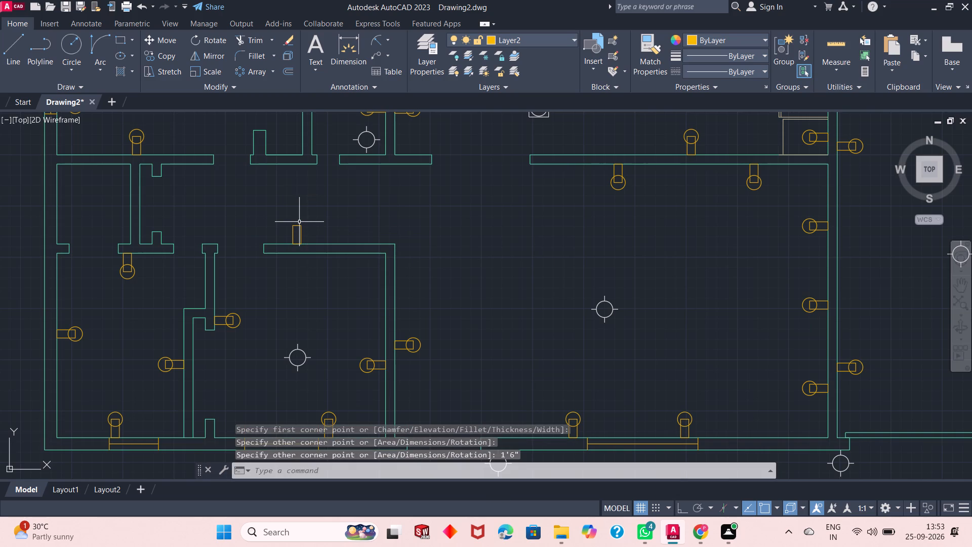
# Draw a 7" radius circle centred on the midpoint of the new rectangle's top edge.
pyautogui.click(72, 49)
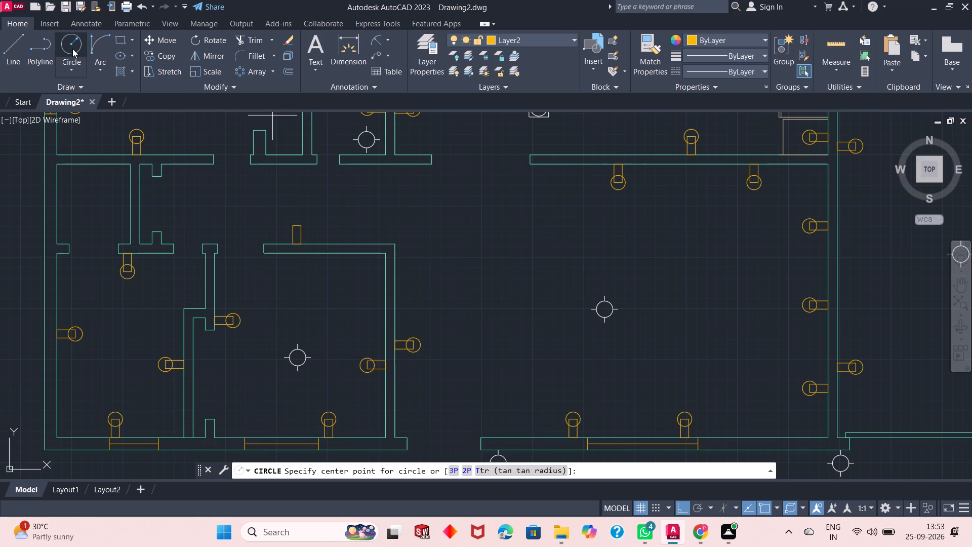
pyautogui.scroll(2, 292, 225)
pyautogui.click(300, 225)
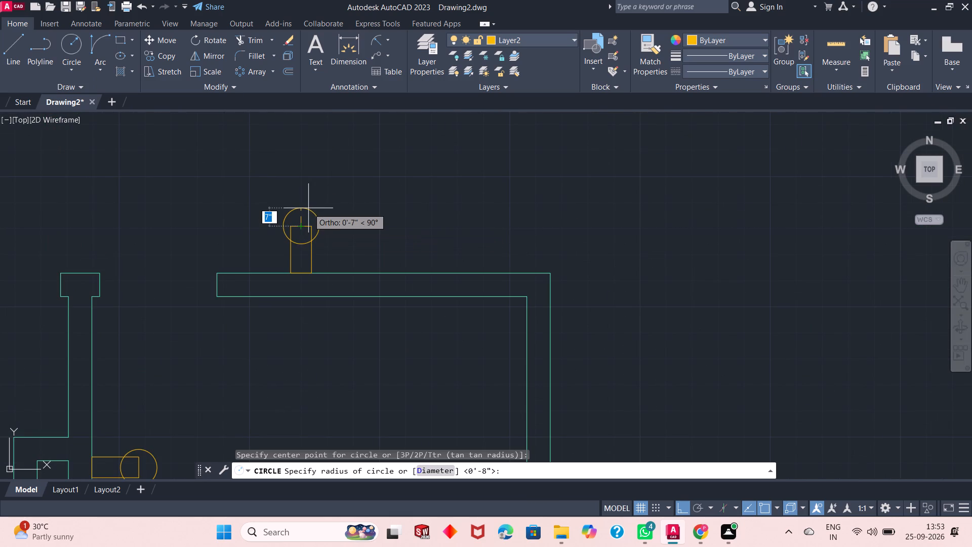
pyautogui.write('7"')
pyautogui.press('Return')
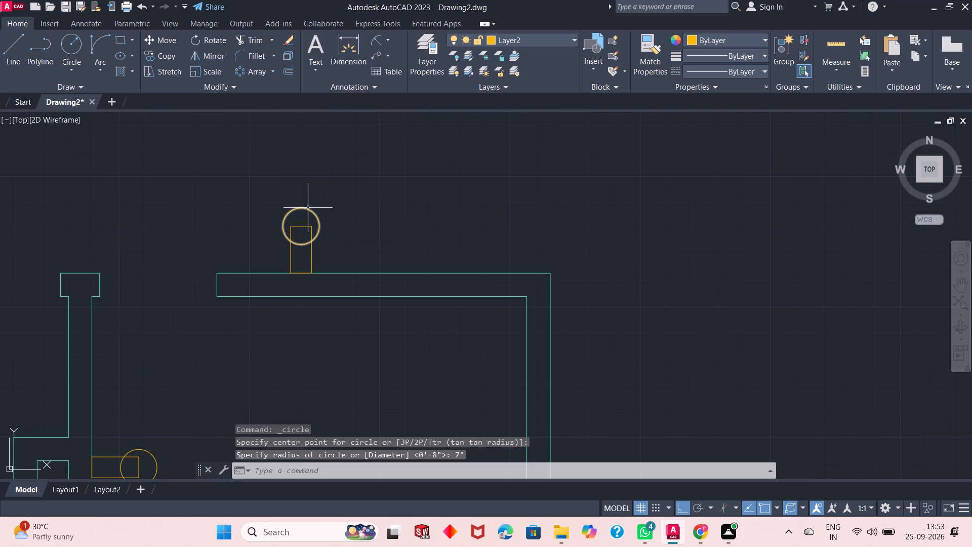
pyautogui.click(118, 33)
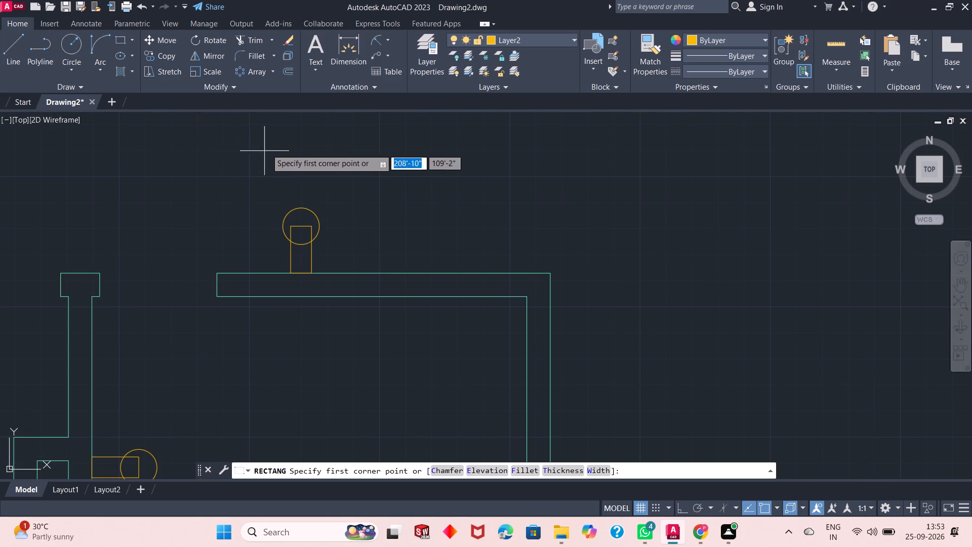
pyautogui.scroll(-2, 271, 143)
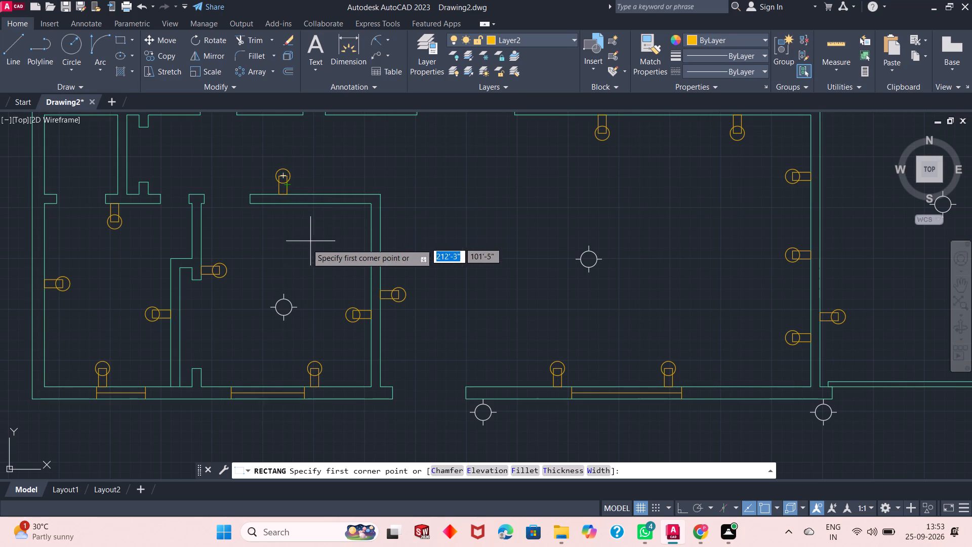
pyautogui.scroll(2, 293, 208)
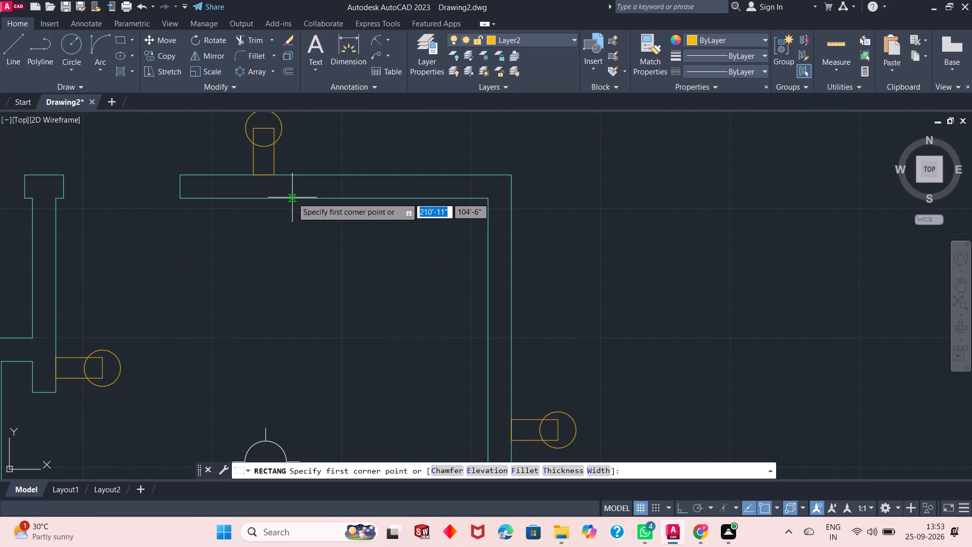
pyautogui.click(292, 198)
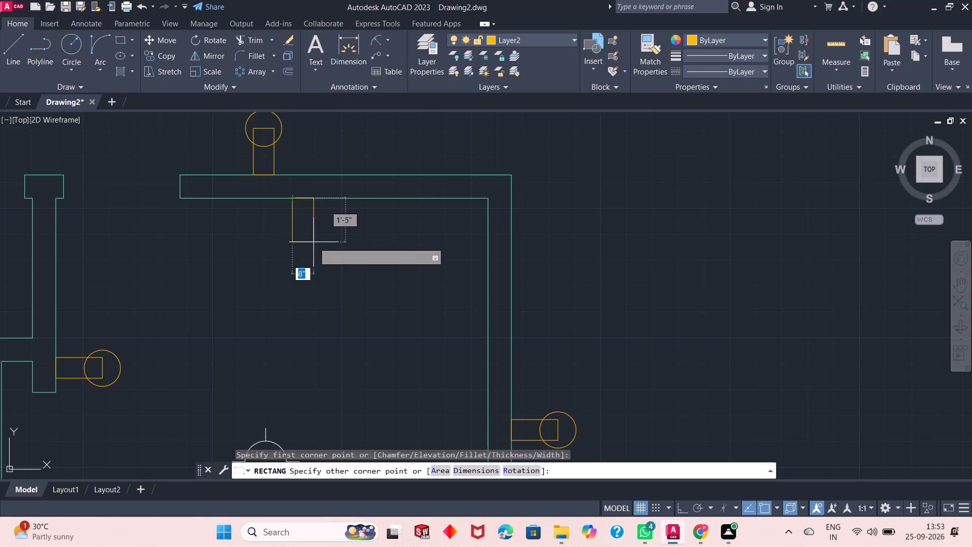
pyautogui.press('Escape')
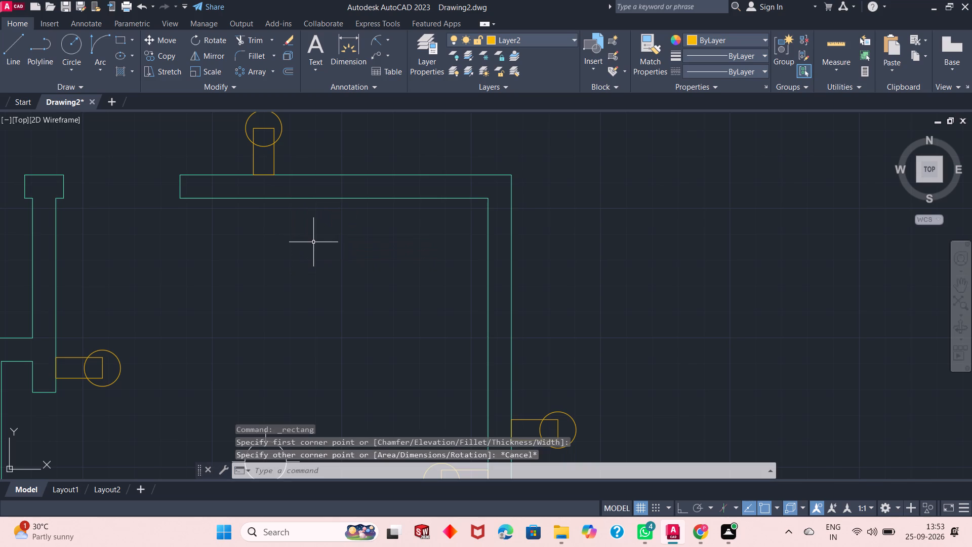
# Draw an 8" by 1'6" rectangle downward from the inner face of the same upper wall.
pyautogui.click(116, 41)
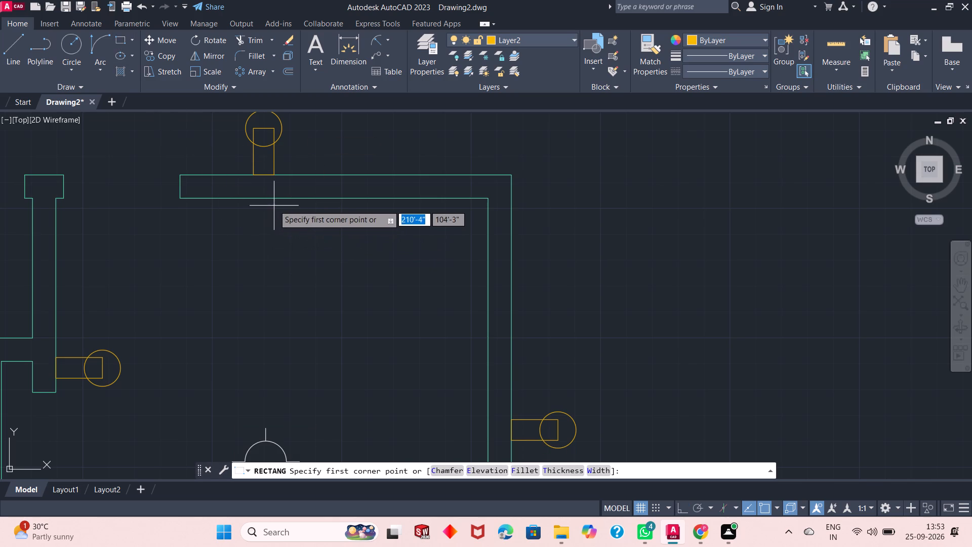
pyautogui.click(282, 200)
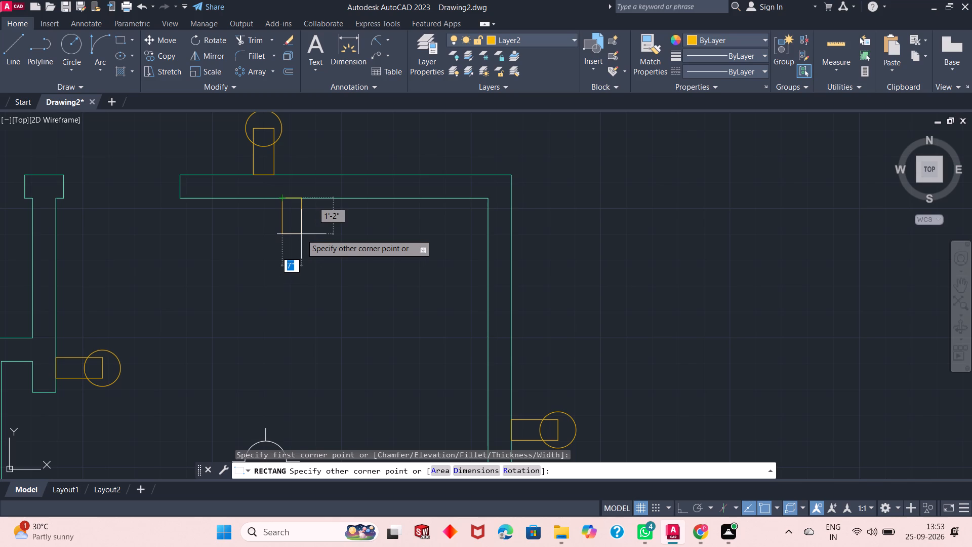
pyautogui.press('8')
pyautogui.hotkey('shift', '"')
pyautogui.press('Tab')
pyautogui.write('1\'6"')
pyautogui.press('Return')
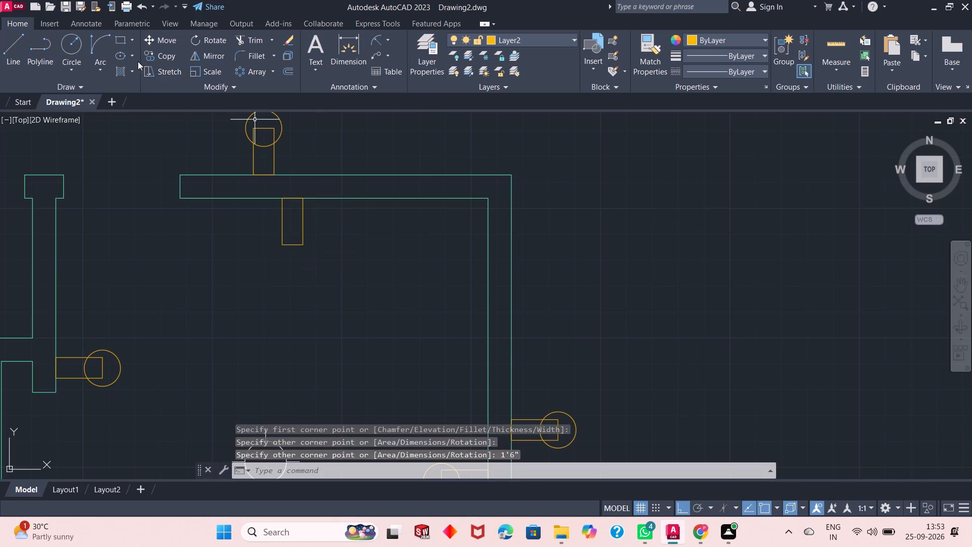
# Draw a 7" radius circle centred on the midpoint of the lower rectangle's bottom edge.
pyautogui.click(71, 50)
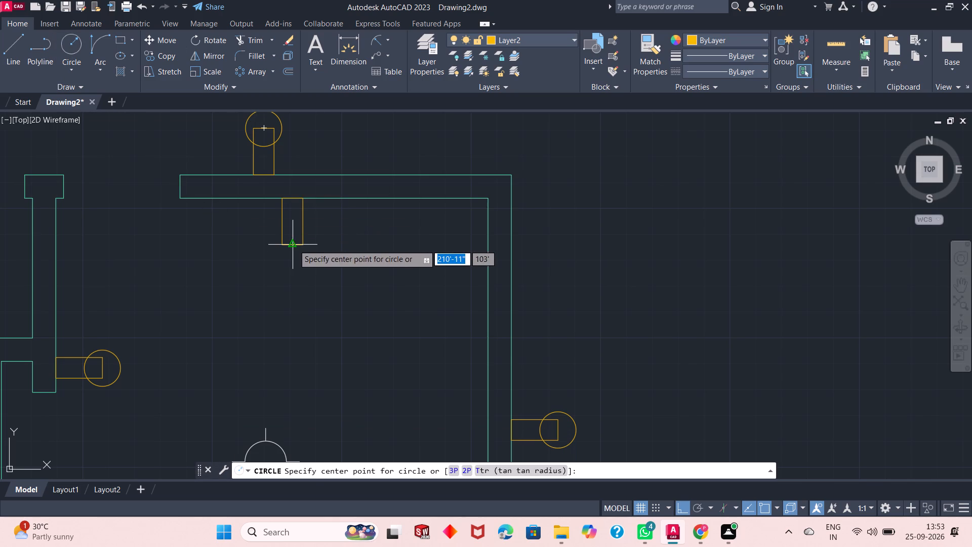
pyautogui.click(294, 245)
pyautogui.write('7"')
pyautogui.press('Return')
# On Layer5, draw an 8" radius circle in the hallway above the room left of the entrance.
pyautogui.scroll(-2, 301, 233)
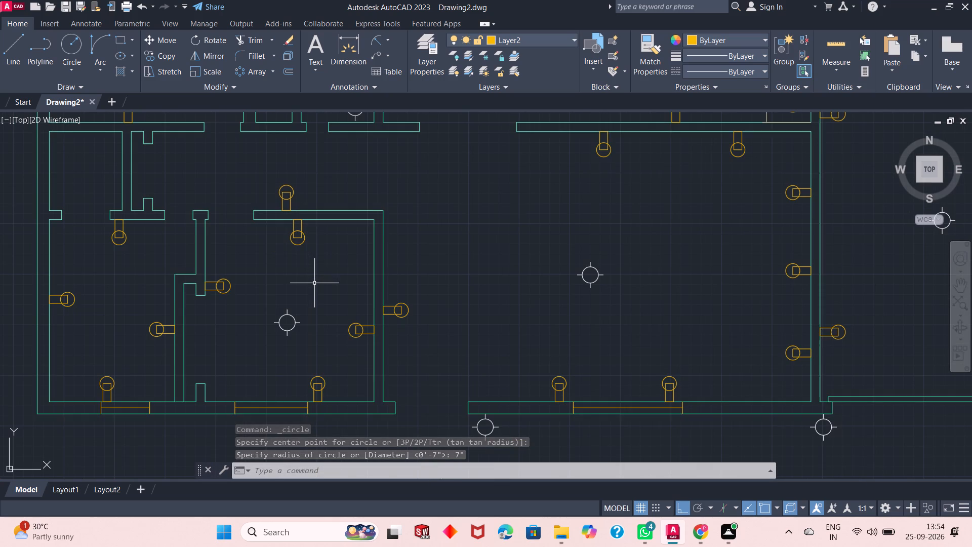
pyautogui.scroll(-1, 316, 284)
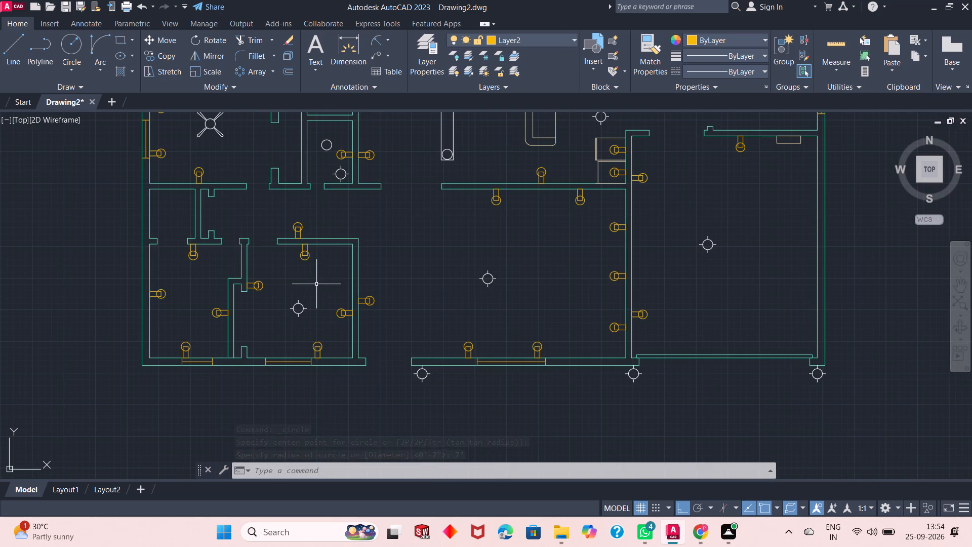
pyautogui.scroll(1, 280, 218)
pyautogui.click(500, 38)
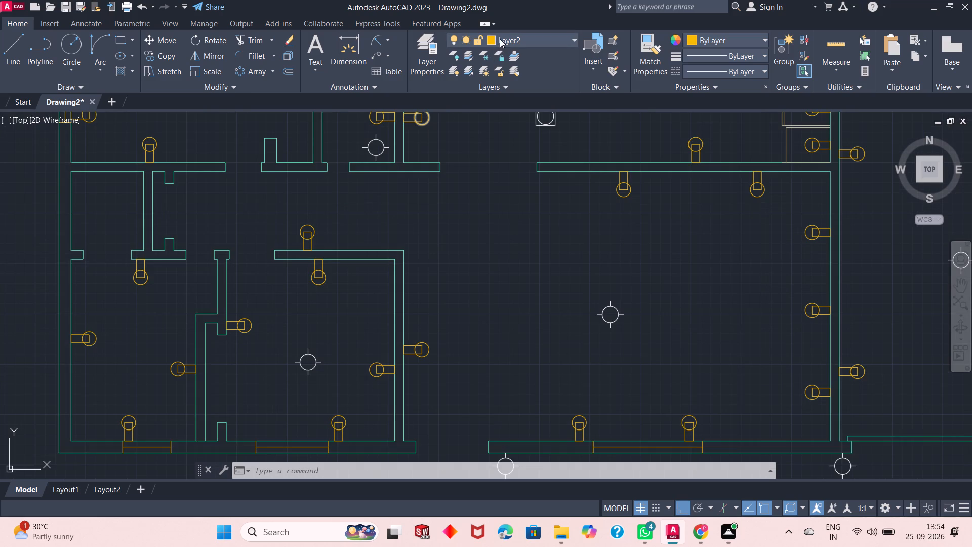
pyautogui.click(516, 130)
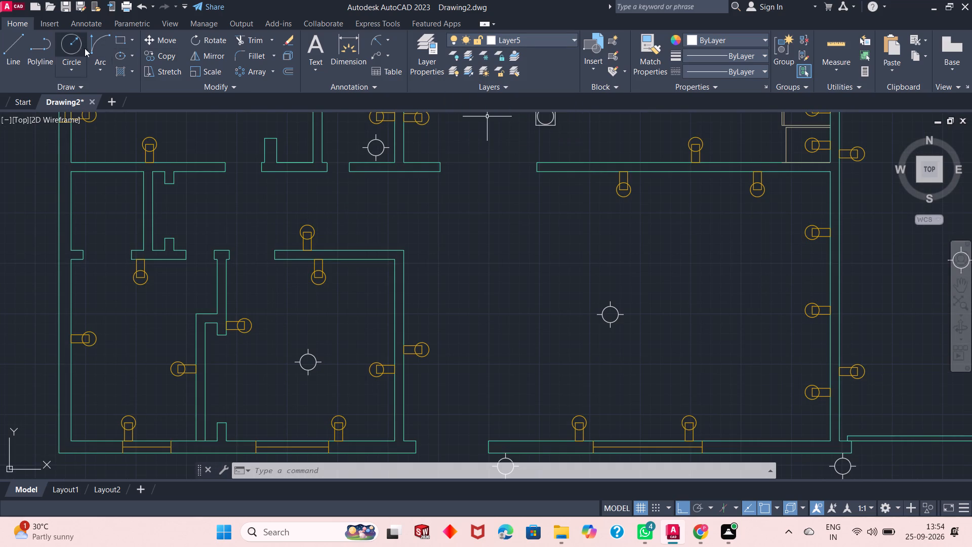
pyautogui.click(79, 49)
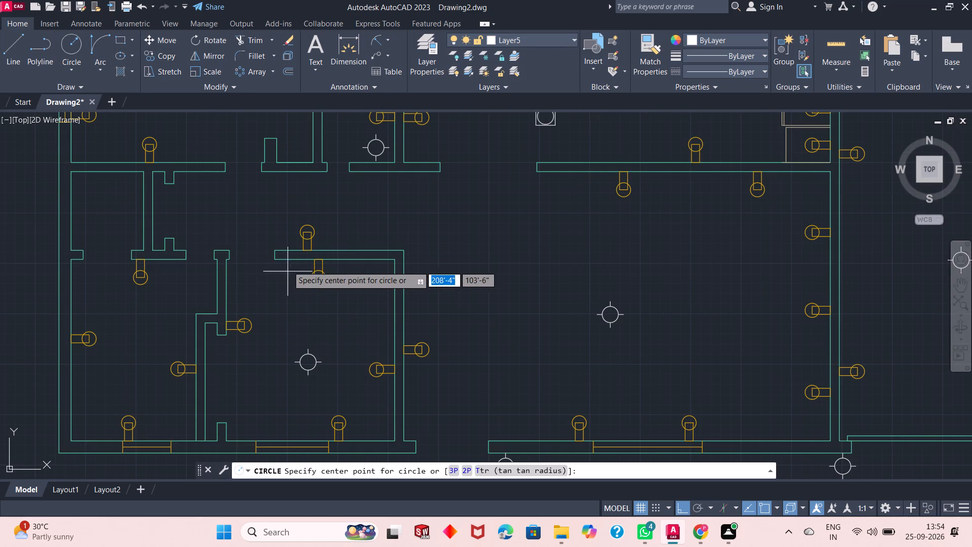
pyautogui.click(277, 214)
pyautogui.write('8"')
pyautogui.press('Return')
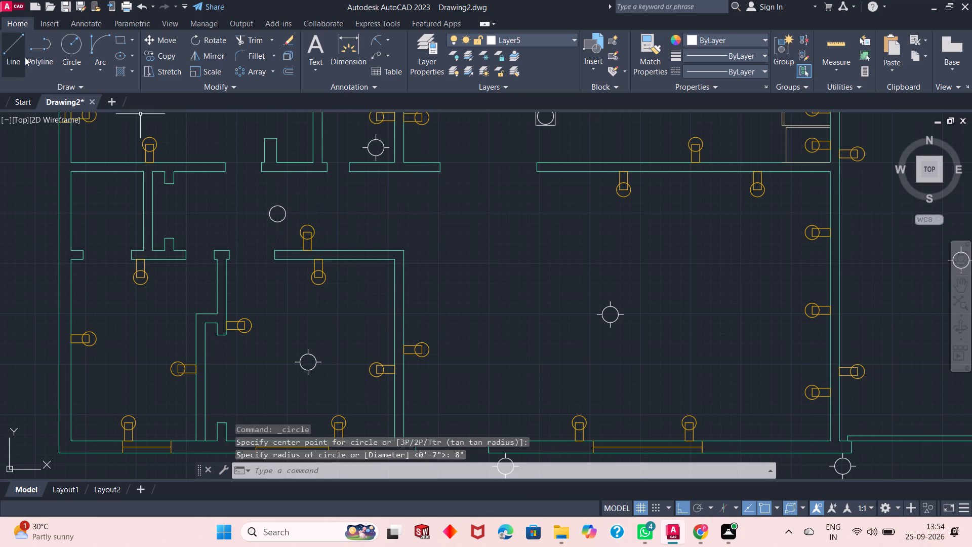
# Draw 5" lines outward from the bottom and right quadrants of the hallway light circle.
pyautogui.click(14, 56)
pyautogui.click(280, 225)
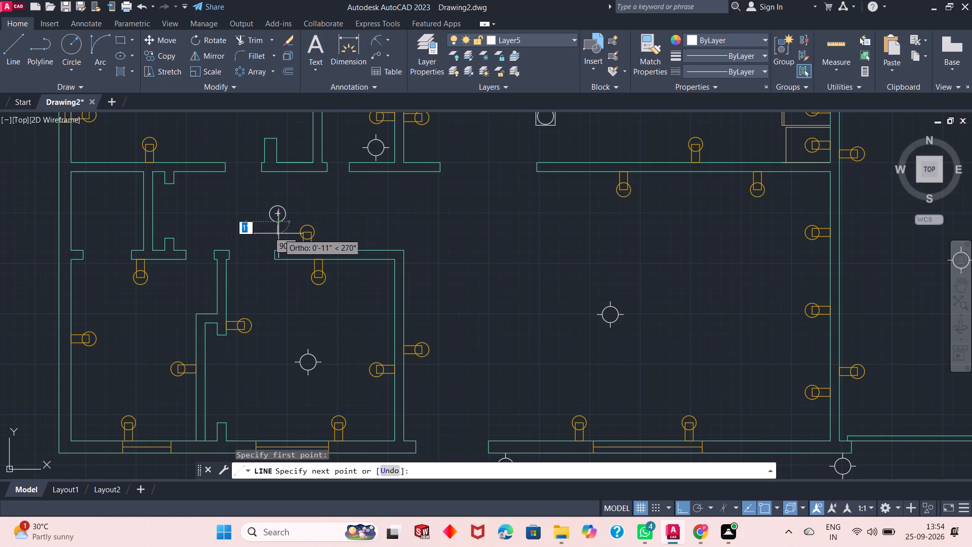
pyautogui.write('5"')
pyautogui.press('Return')
pyautogui.press('Return')
pyautogui.press('Return')
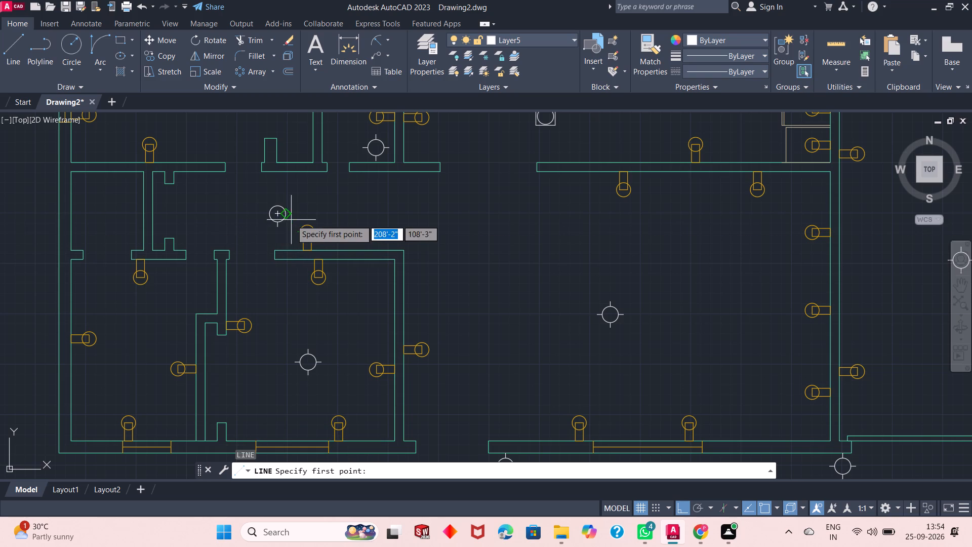
pyautogui.click(288, 215)
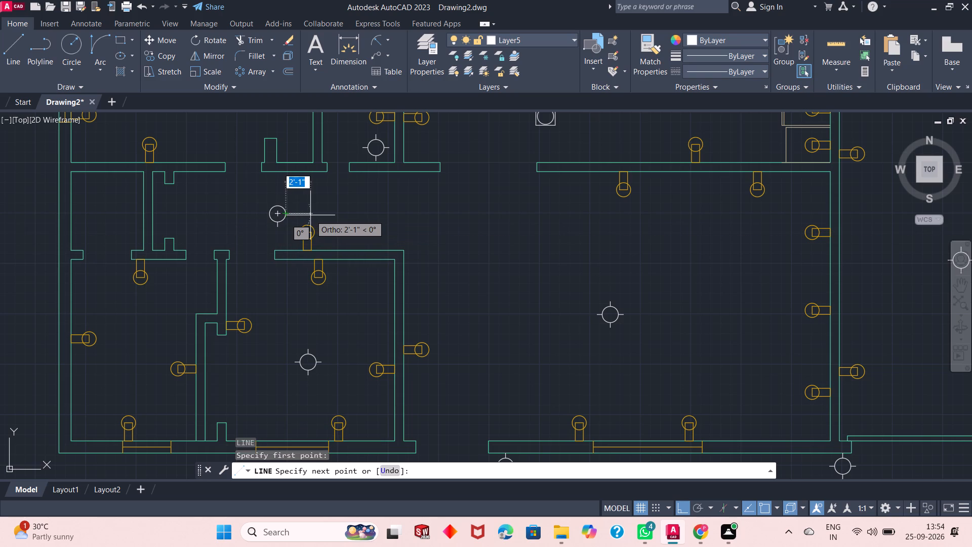
pyautogui.write('5"')
pyautogui.press('Return')
pyautogui.press('Return')
pyautogui.press('Return')
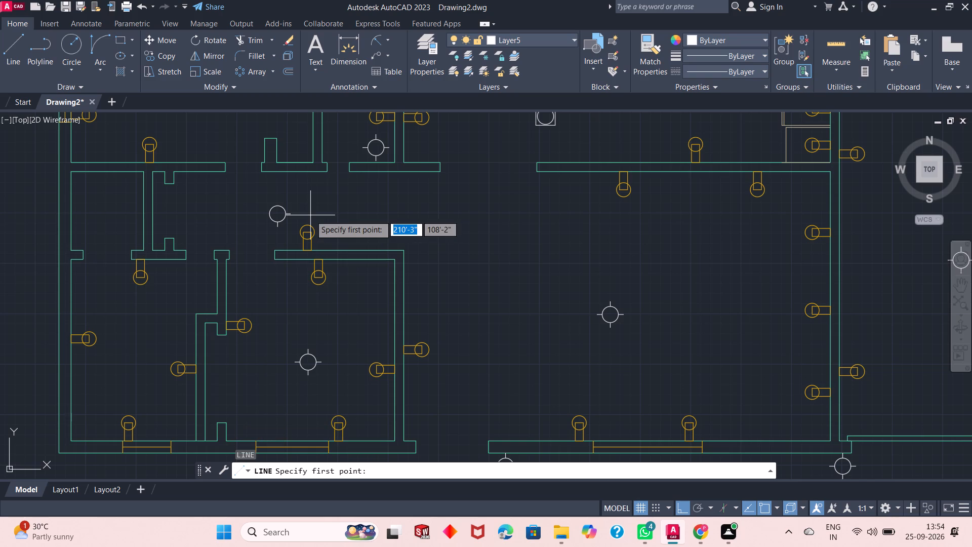
# Draw 5" lines outward from the top and left quadrants of the hallway light circle.
pyautogui.click(277, 208)
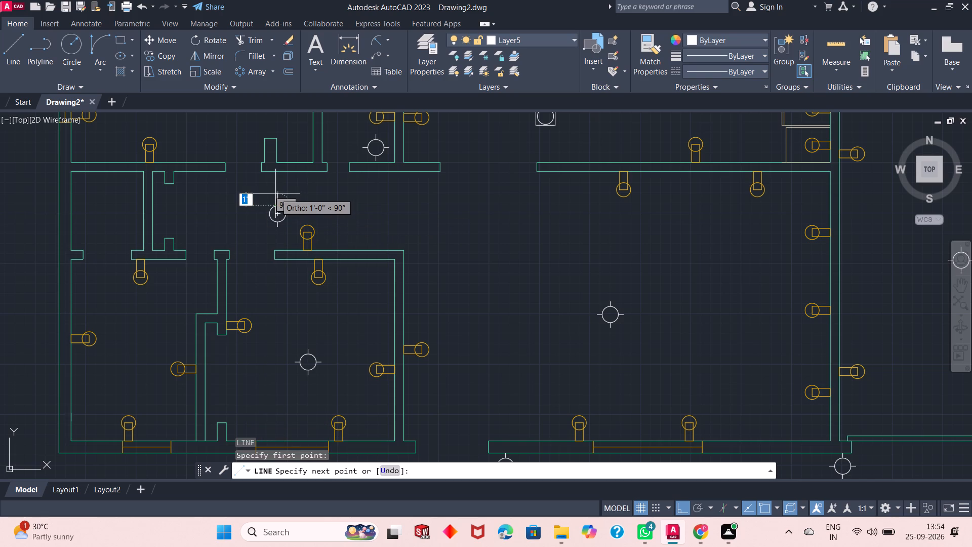
pyautogui.write('5"')
pyautogui.press('Return')
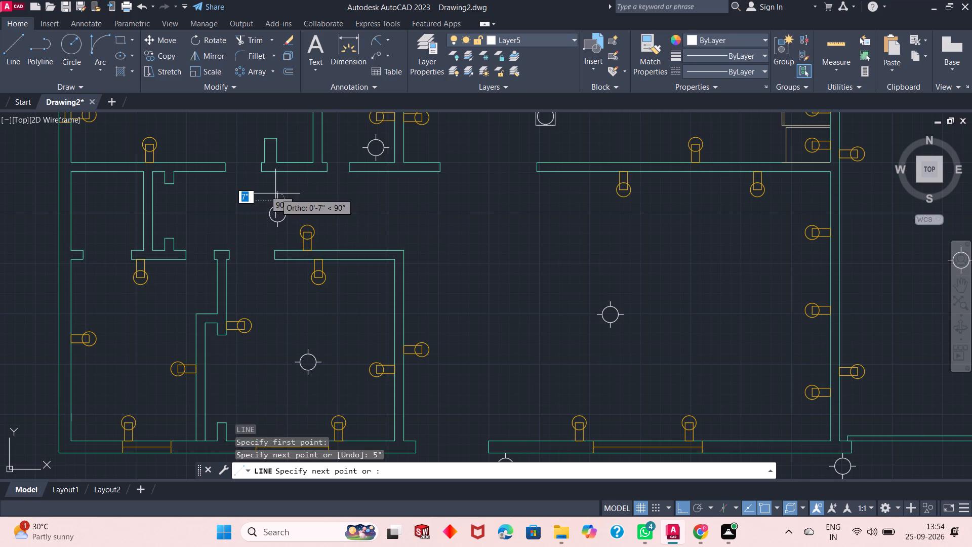
pyautogui.press('Return')
pyautogui.press('Return')
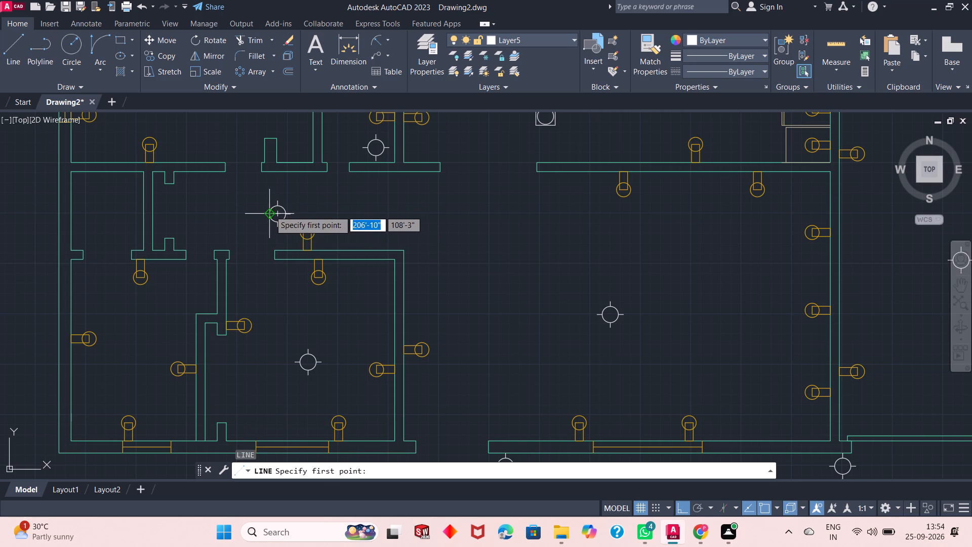
pyautogui.click(270, 211)
pyautogui.write("5'")
pyautogui.press('Return')
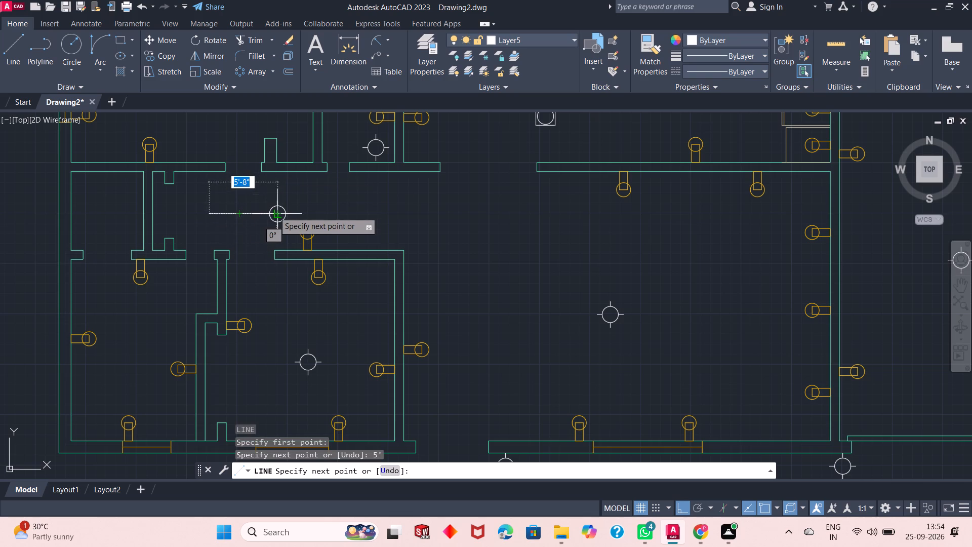
pyautogui.hotkey('ctrl', 'z')
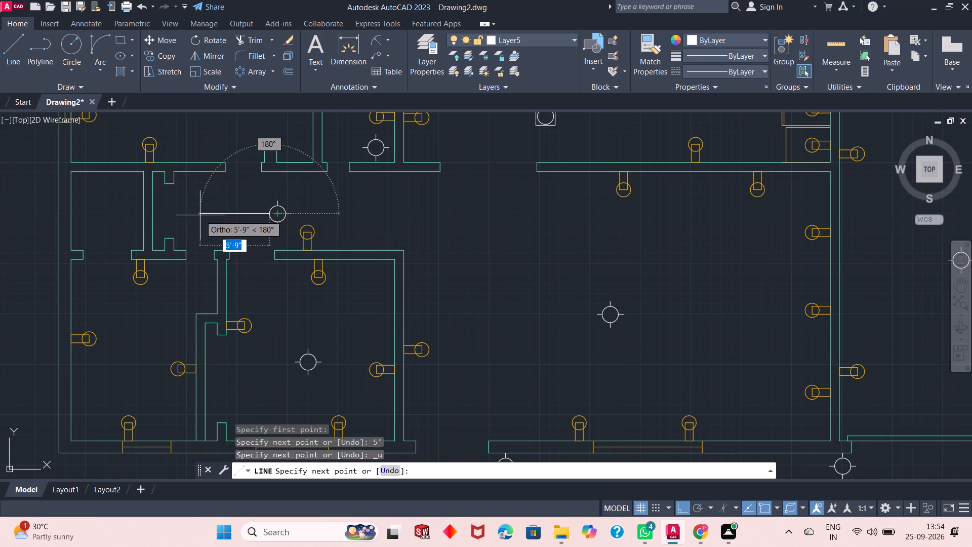
pyautogui.write('5"')
pyautogui.press('Return')
pyautogui.press('Return')
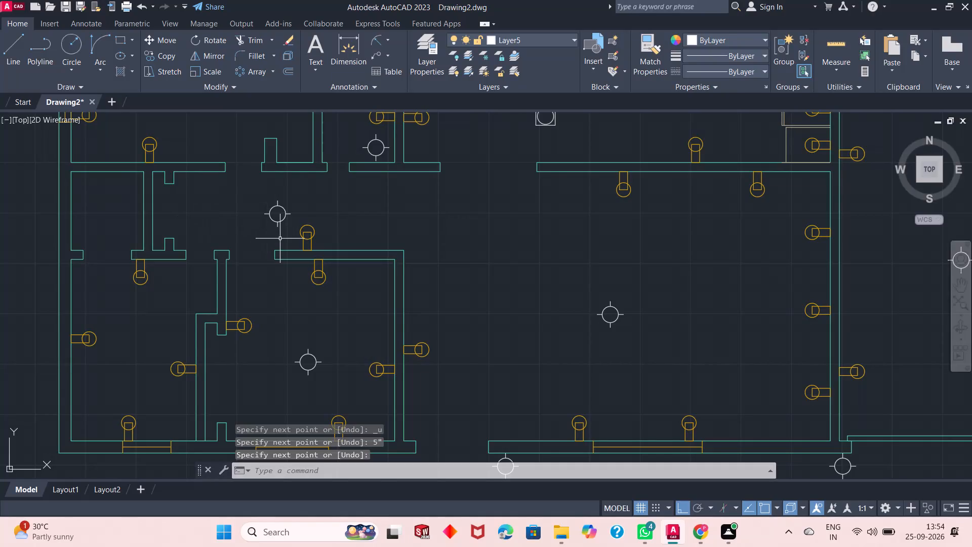
# Draw an 8" radius circle in the middle of the small room at the west end of the hallway.
pyautogui.scroll(-1, 280, 240)
pyautogui.click(61, 42)
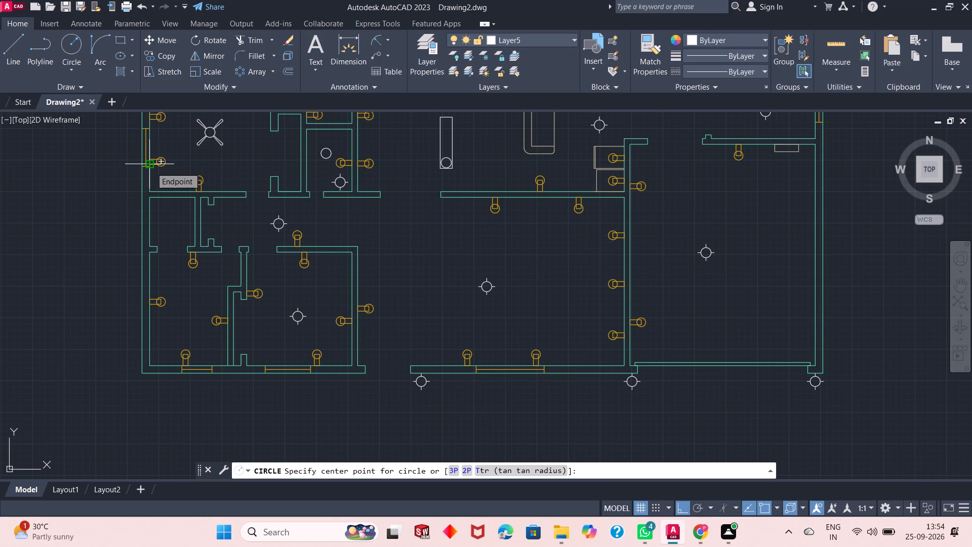
pyautogui.click(173, 225)
pyautogui.write('8"')
pyautogui.press('Return')
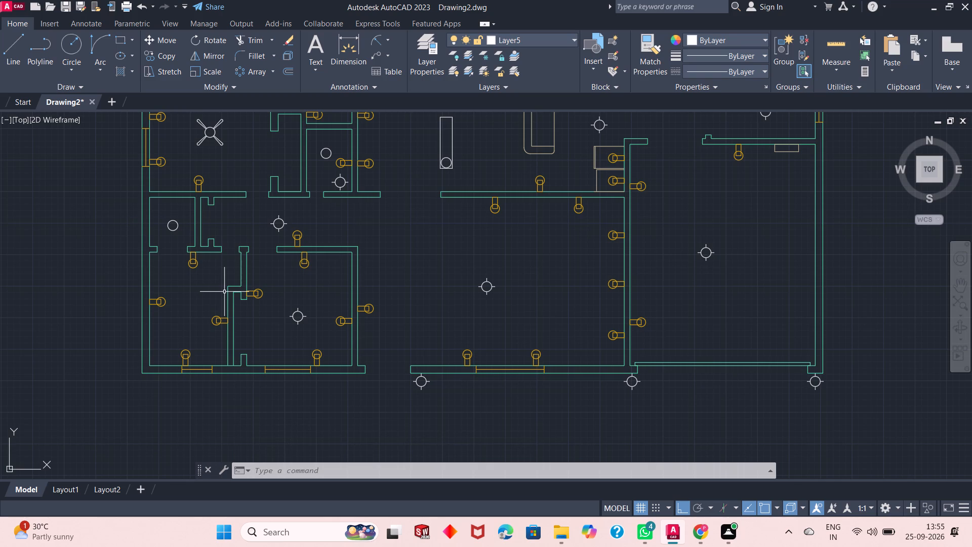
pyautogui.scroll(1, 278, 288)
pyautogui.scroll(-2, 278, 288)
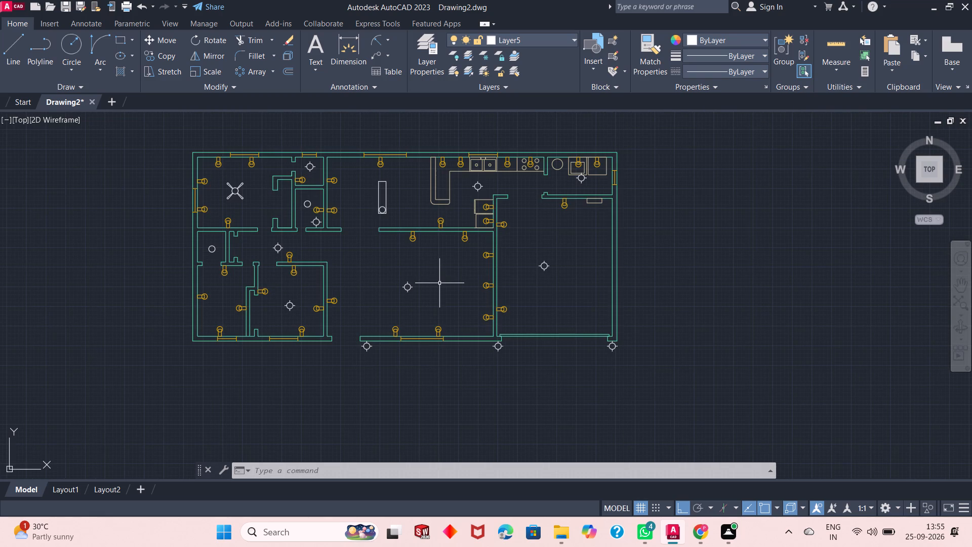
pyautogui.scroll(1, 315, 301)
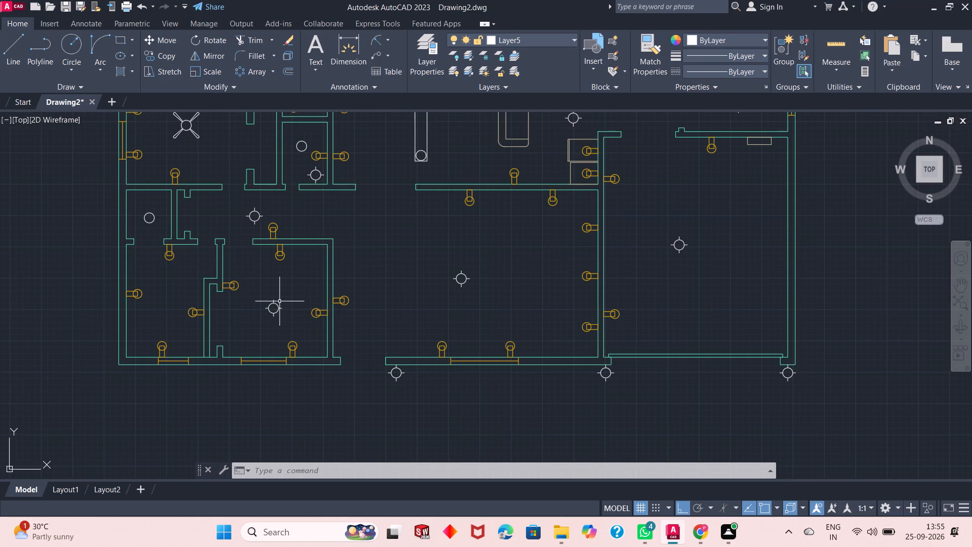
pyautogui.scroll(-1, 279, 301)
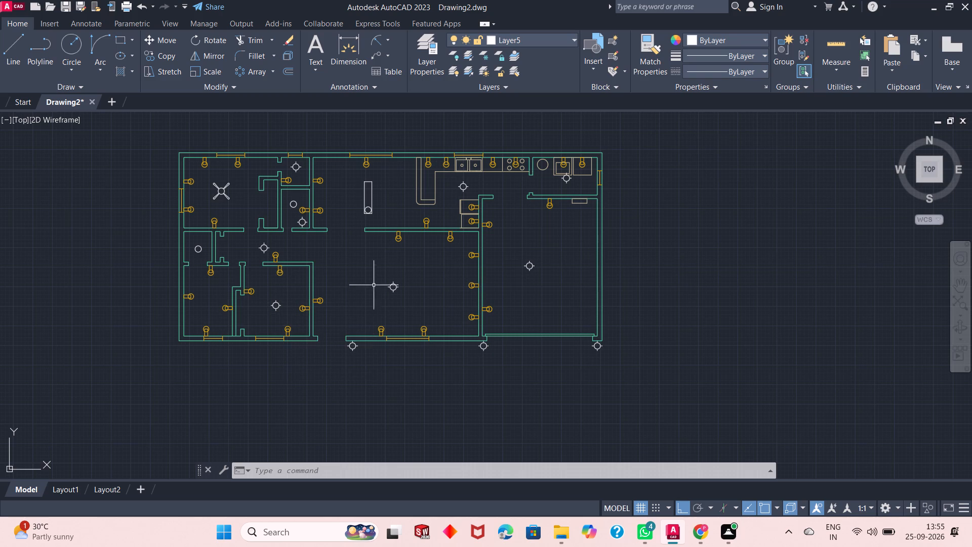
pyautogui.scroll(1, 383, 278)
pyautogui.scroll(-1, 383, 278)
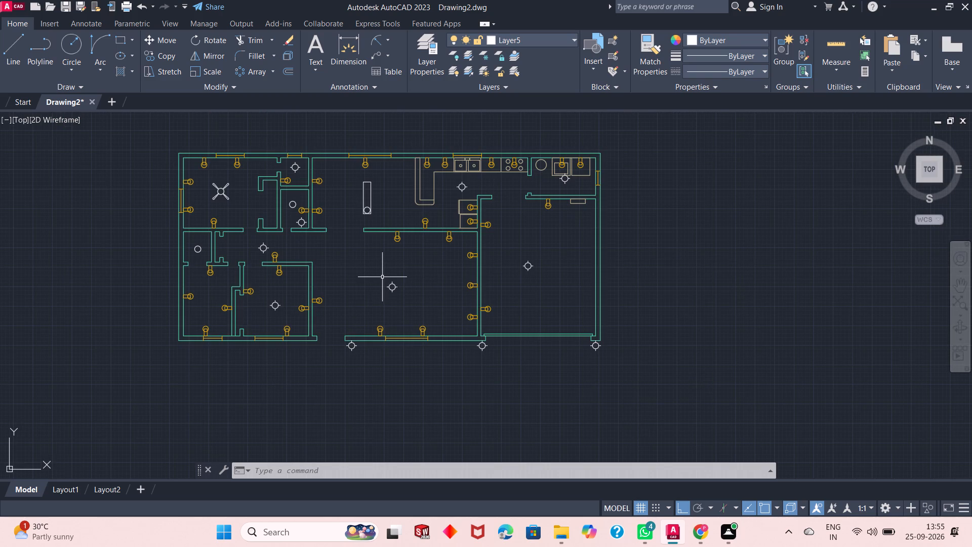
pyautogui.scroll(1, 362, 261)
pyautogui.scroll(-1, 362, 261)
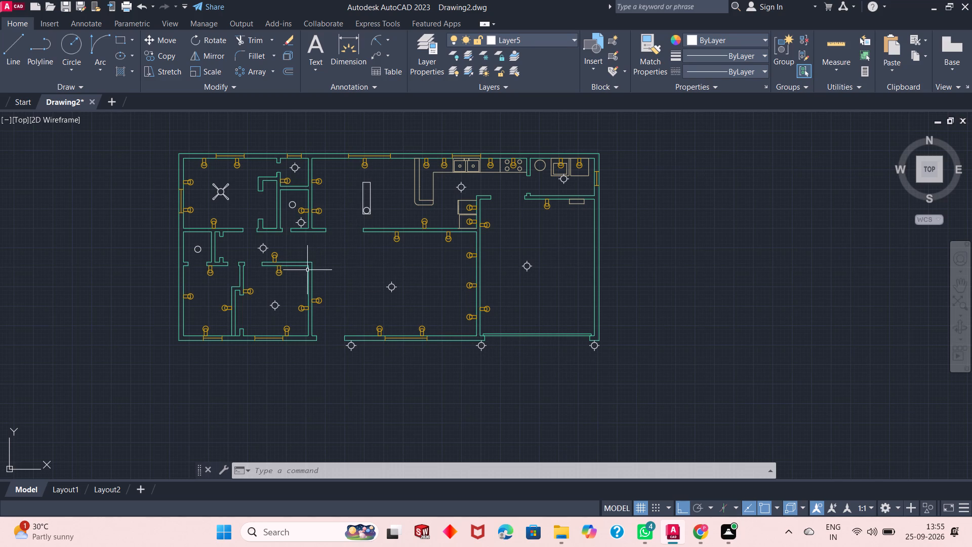
# On layer 0 with Ortho off, draw a slanted door line about 3'-6" at 129° from the east corner of the fan room's hallway opening.
pyautogui.click(546, 44)
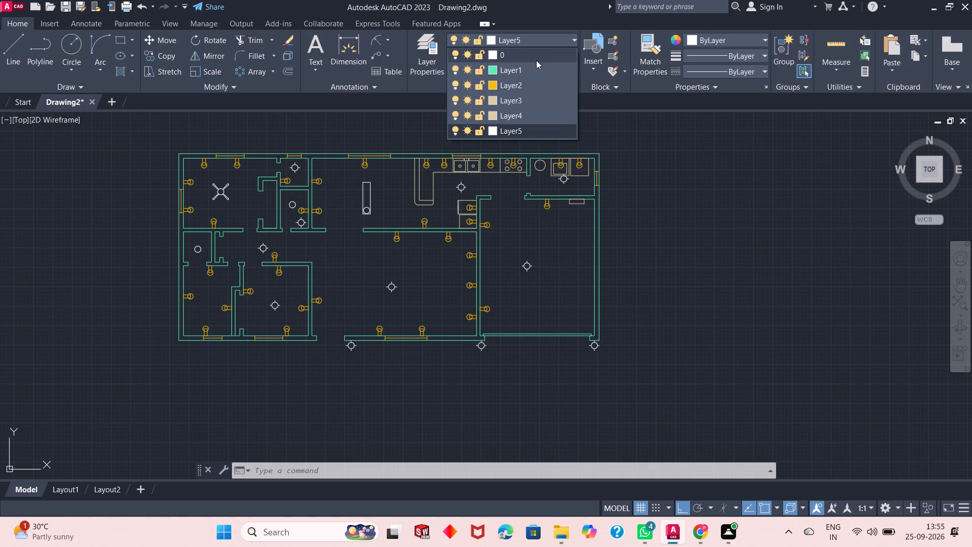
pyautogui.click(535, 58)
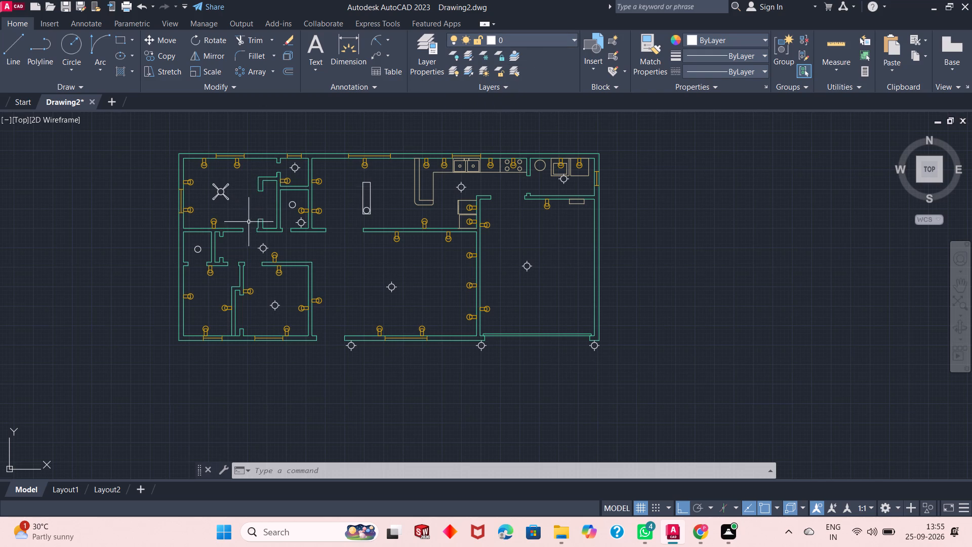
pyautogui.scroll(1, 249, 228)
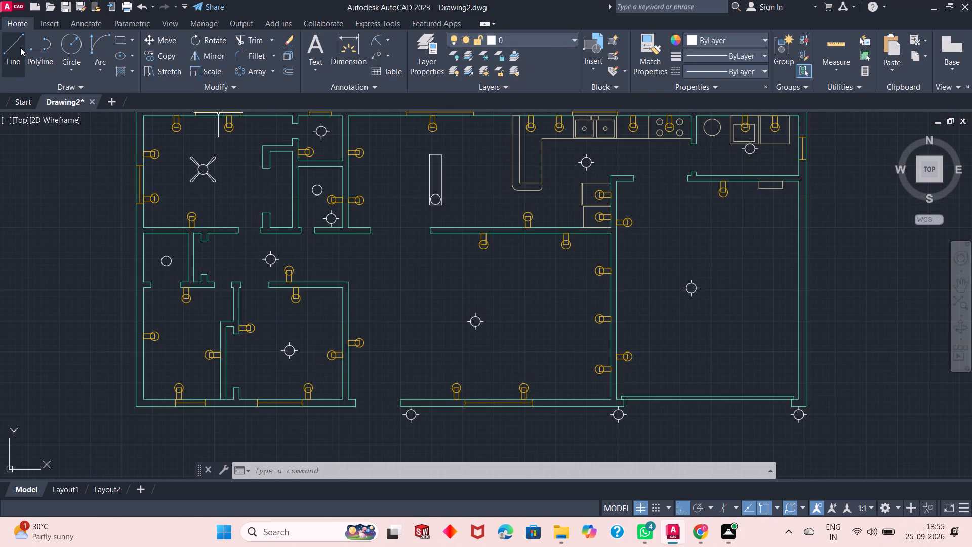
pyautogui.click(19, 48)
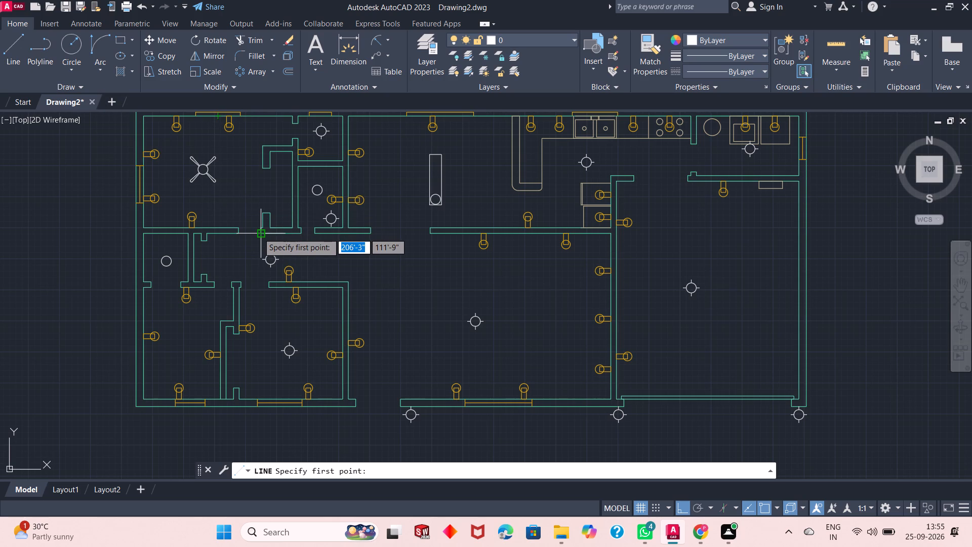
pyautogui.scroll(1, 258, 233)
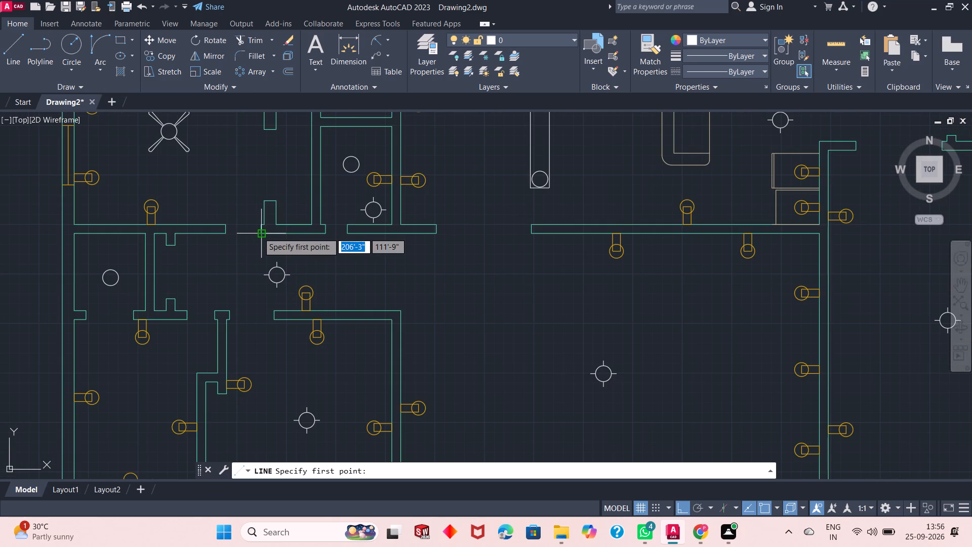
pyautogui.click(258, 232)
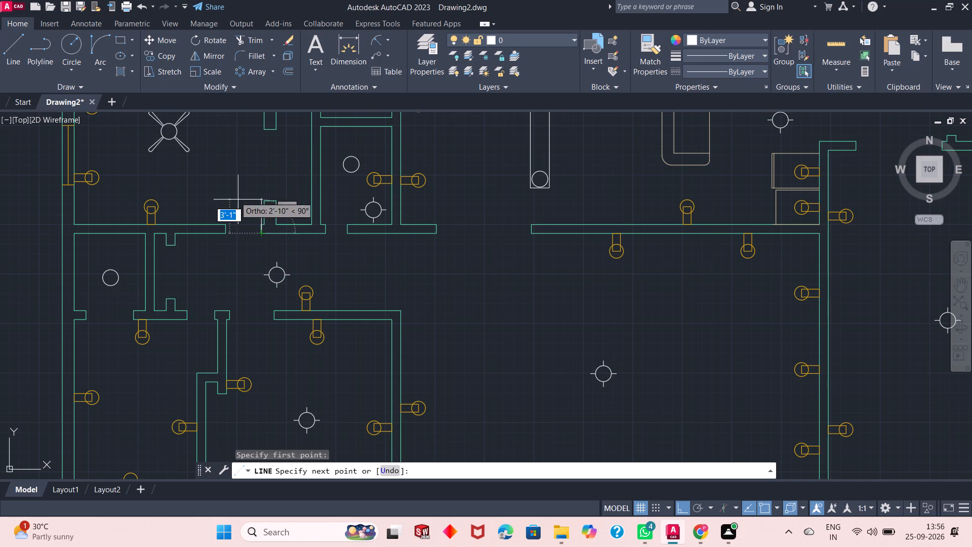
pyautogui.press('F8')
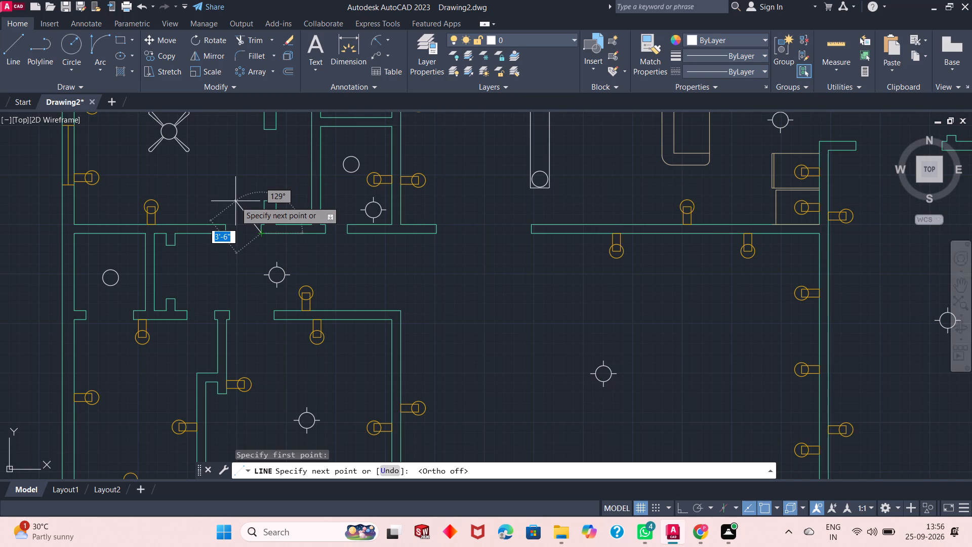
pyautogui.click(235, 201)
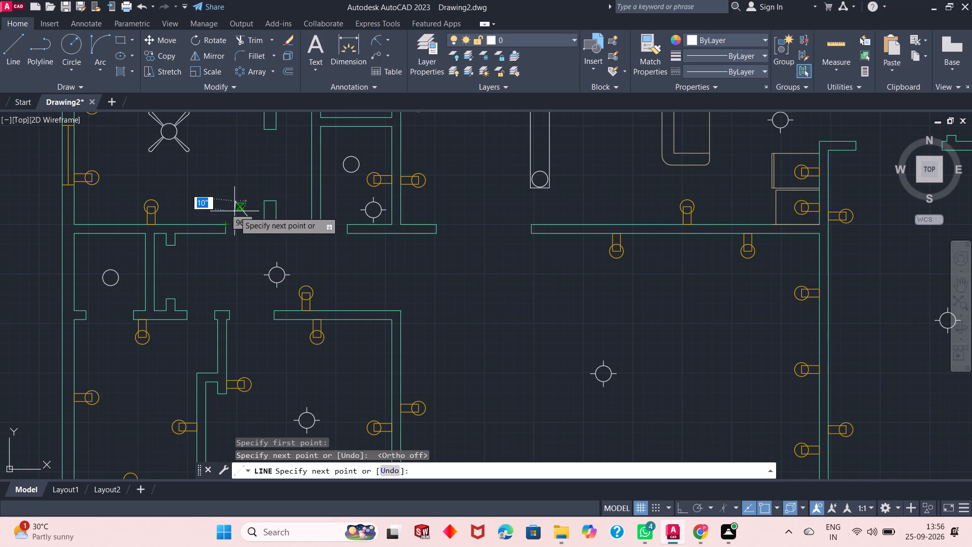
pyautogui.rightClick(197, 177)
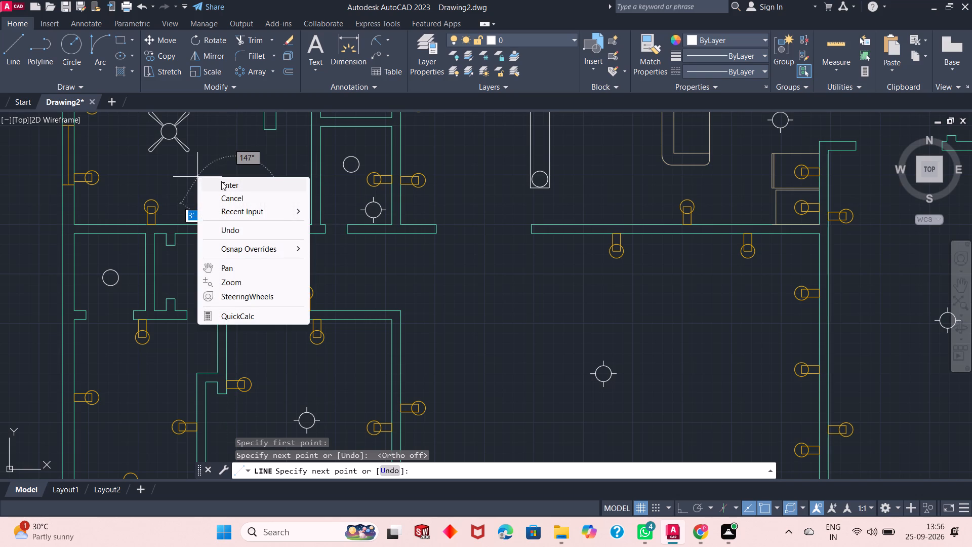
pyautogui.click(221, 181)
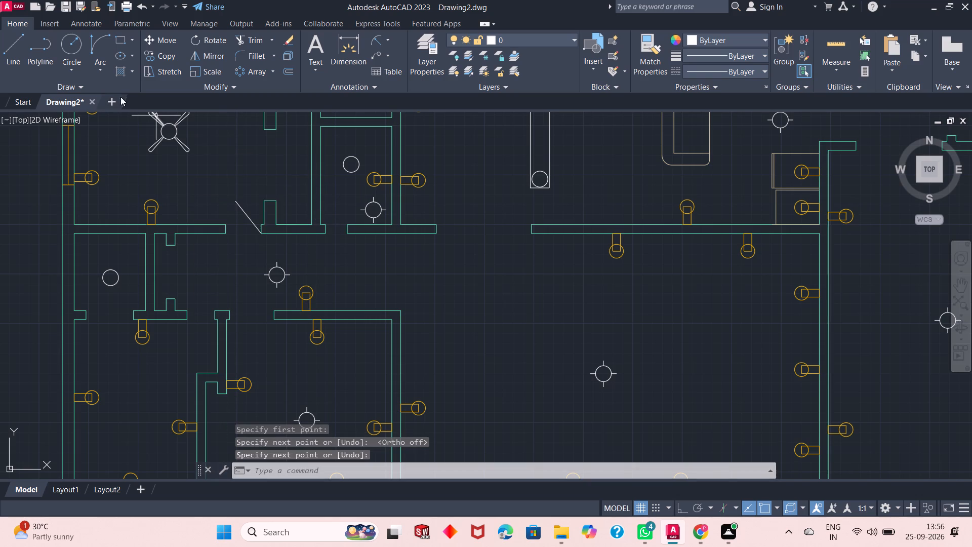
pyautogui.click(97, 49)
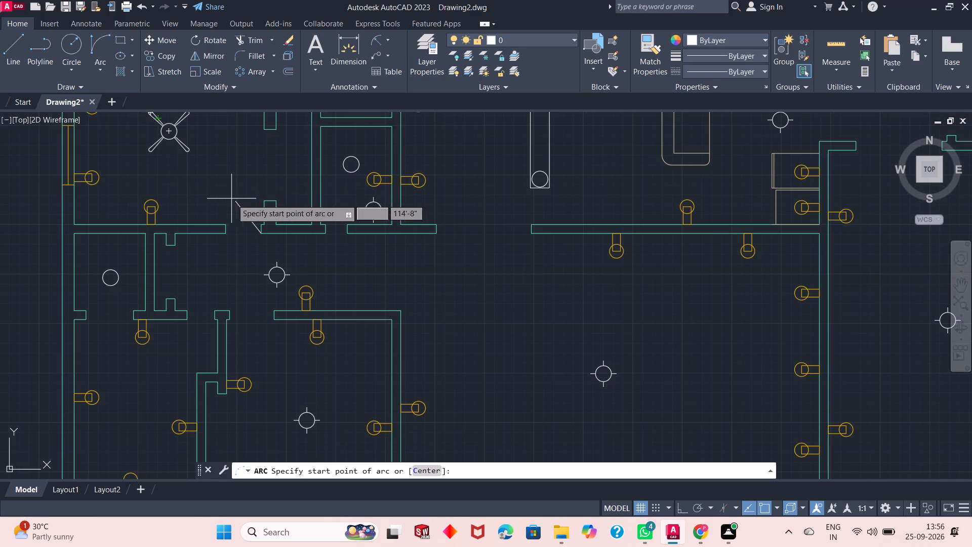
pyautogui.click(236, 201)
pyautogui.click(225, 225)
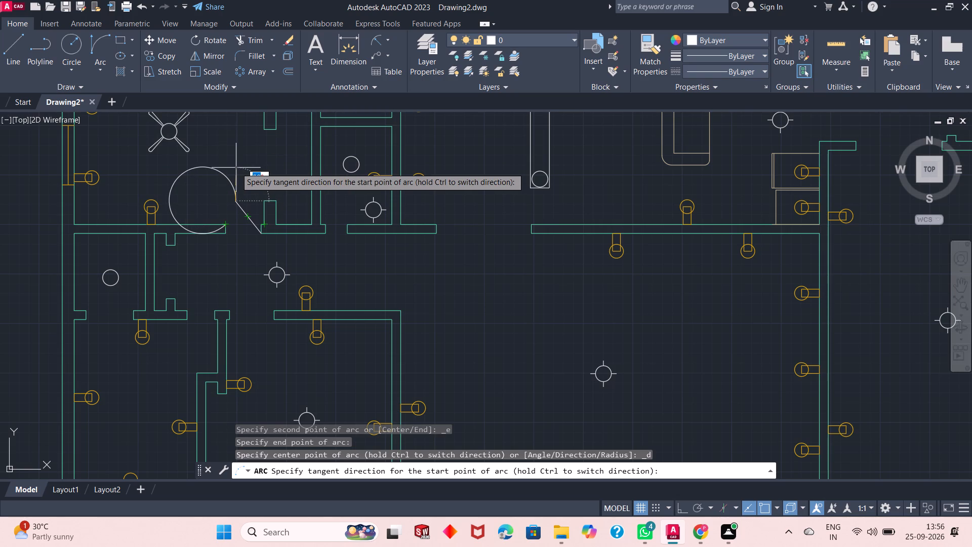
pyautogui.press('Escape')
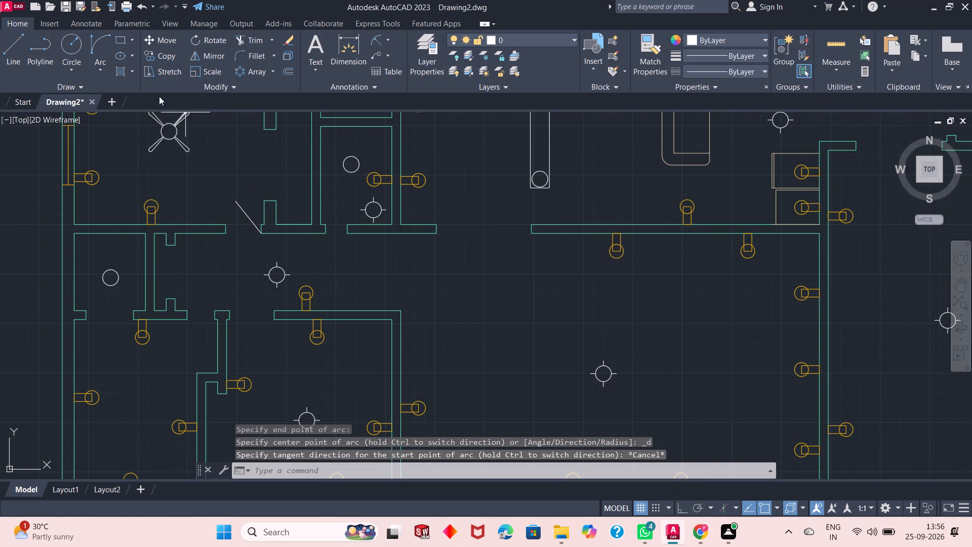
# Draw a start-end-direction arc from the free end of the fan room's door line to the west corner of its opening.
pyautogui.click(95, 34)
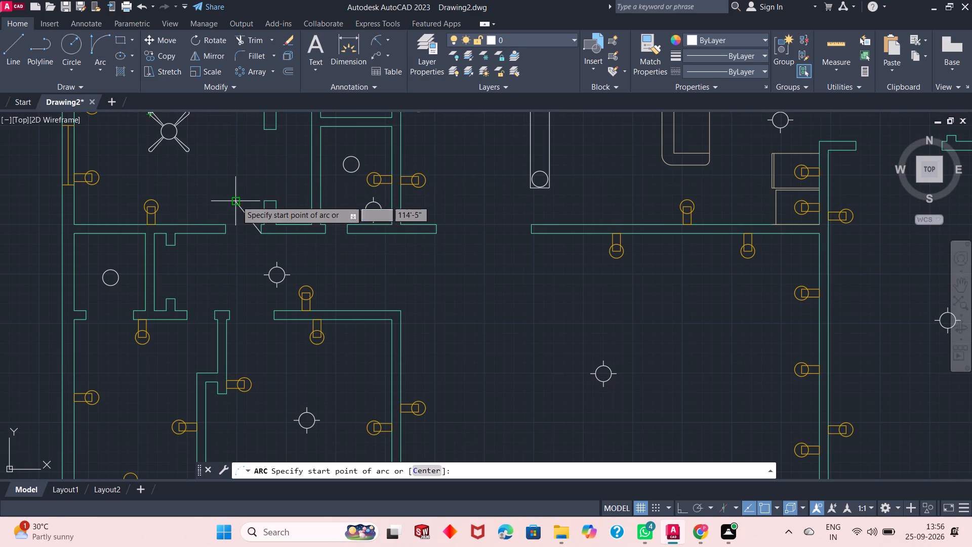
pyautogui.click(236, 201)
pyautogui.click(226, 227)
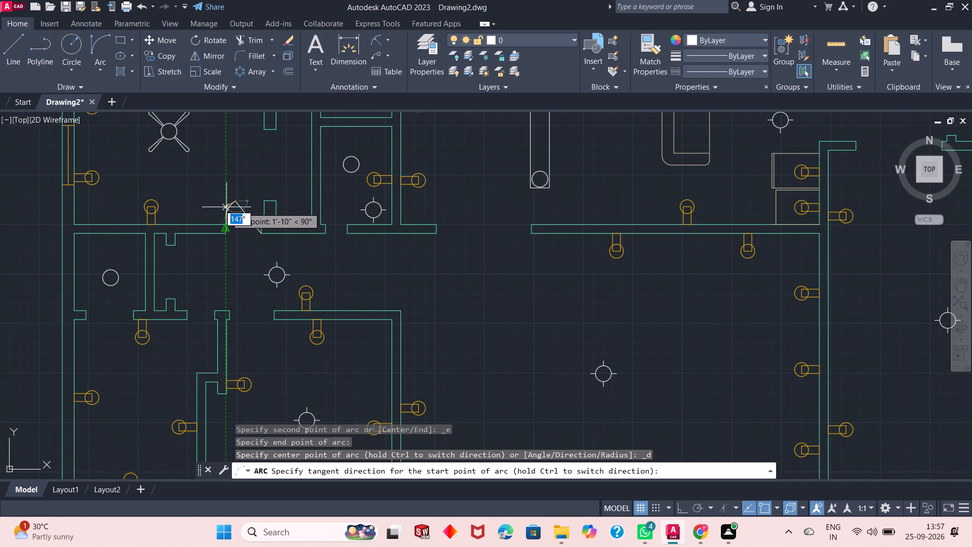
pyautogui.scroll(3, 227, 209)
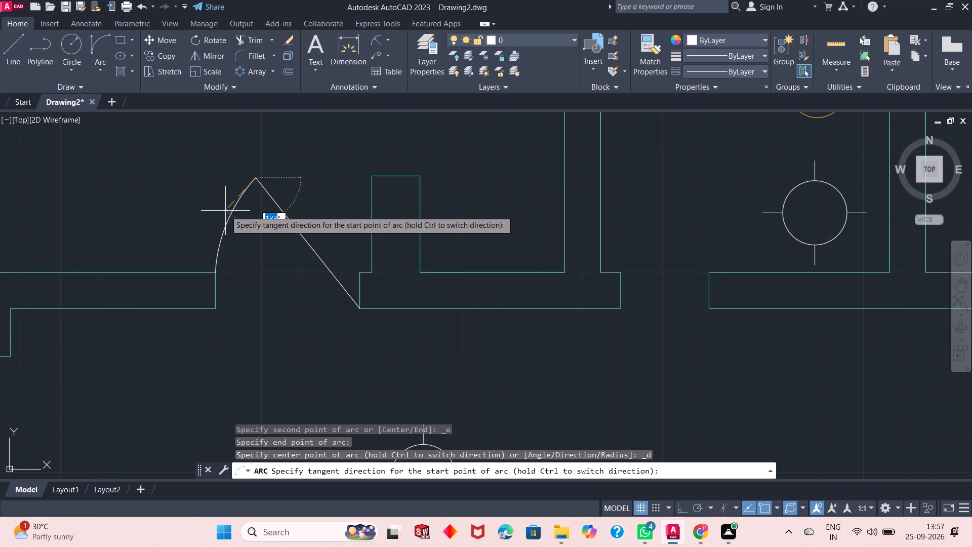
pyautogui.click(225, 211)
# Draw a slanted door line about 2'-7" up into the room east of the fan room, from its hallway opening's west corner.
pyautogui.scroll(-1, 302, 244)
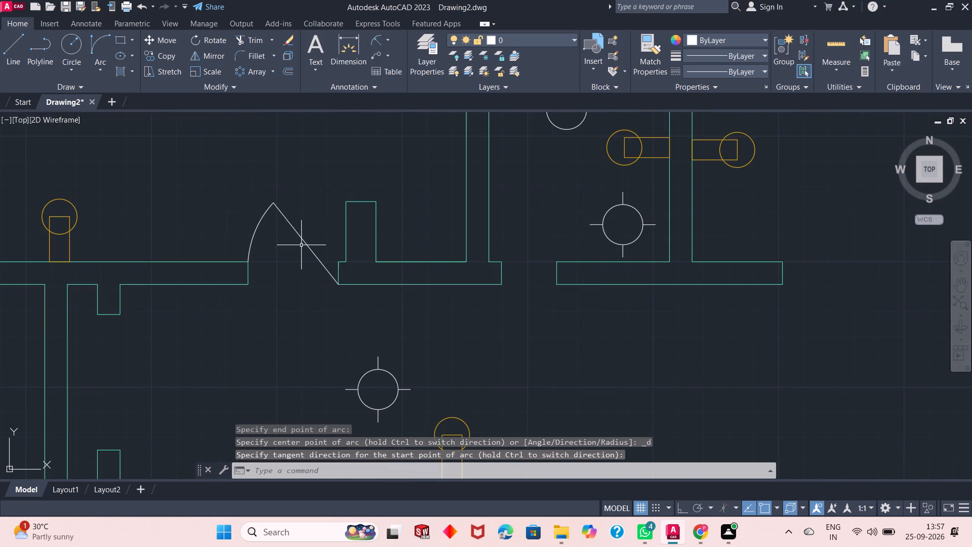
pyautogui.scroll(-2, 301, 247)
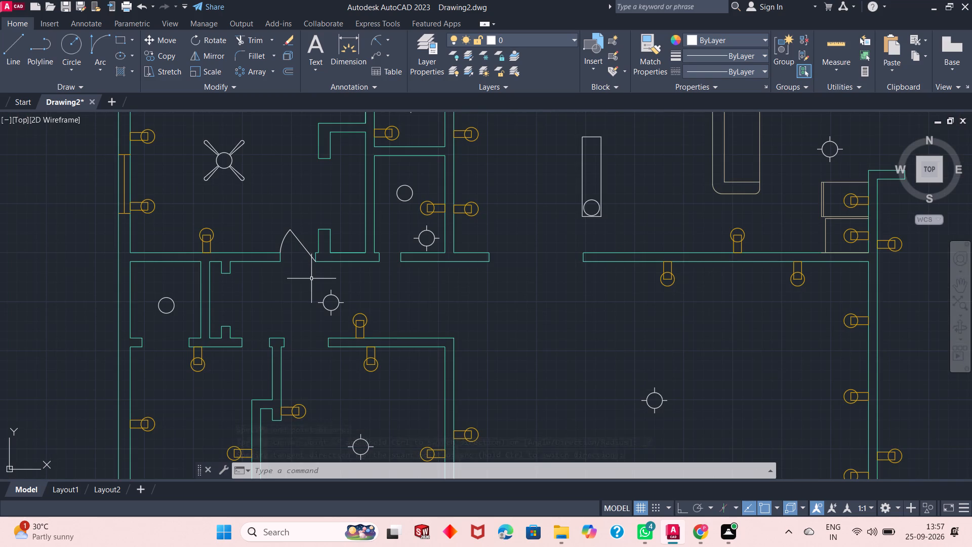
pyautogui.scroll(-1, 311, 279)
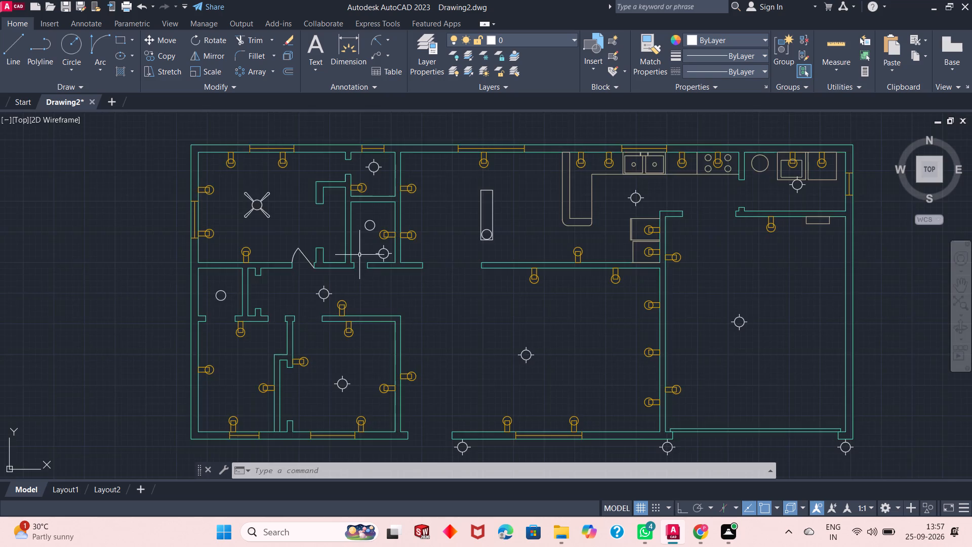
pyautogui.scroll(-2, 360, 254)
pyautogui.scroll(4, 360, 266)
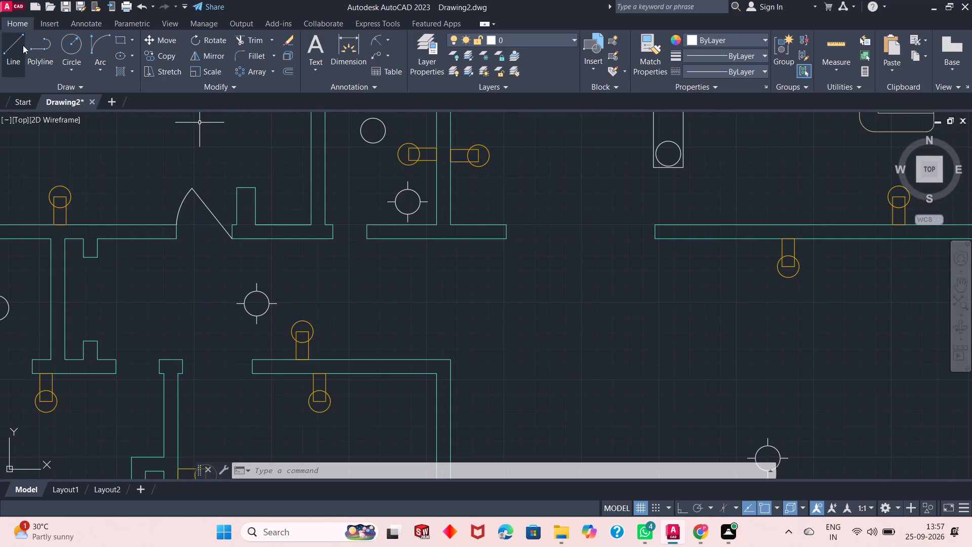
pyautogui.click(22, 46)
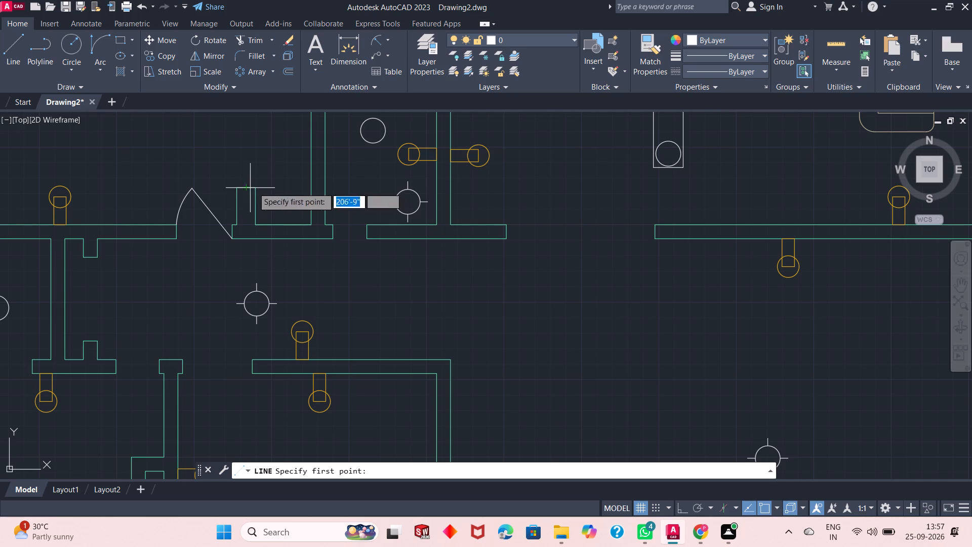
pyautogui.click(331, 240)
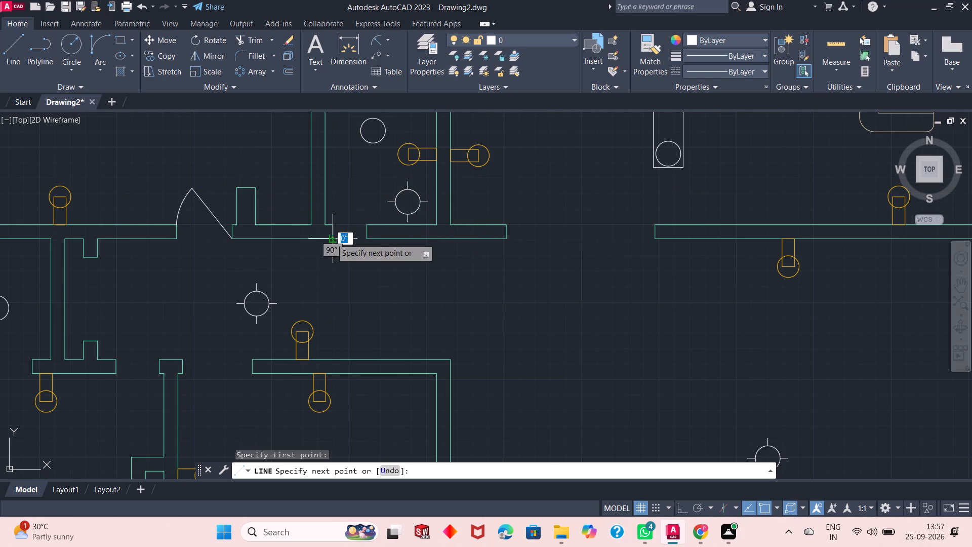
pyautogui.click(359, 196)
pyautogui.rightClick(355, 188)
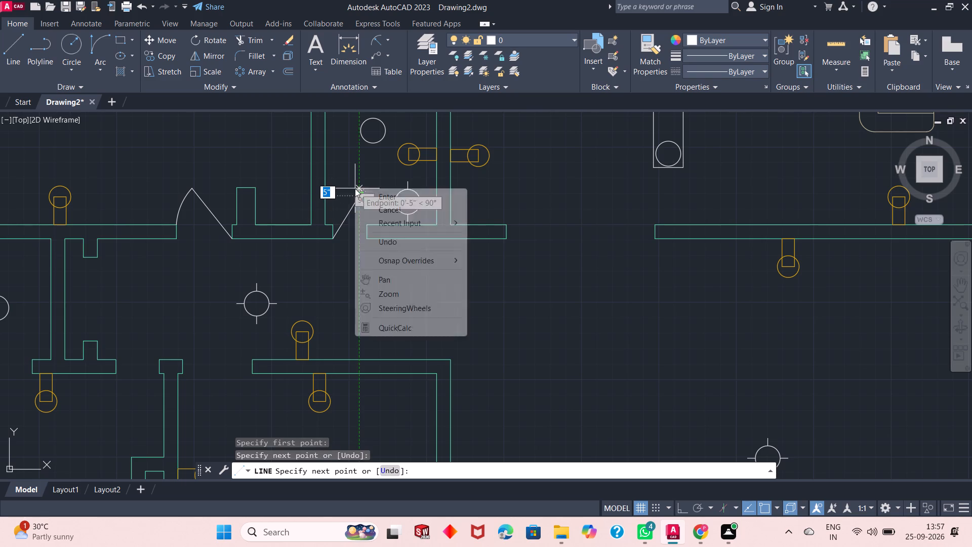
pyautogui.click(365, 189)
pyautogui.click(365, 193)
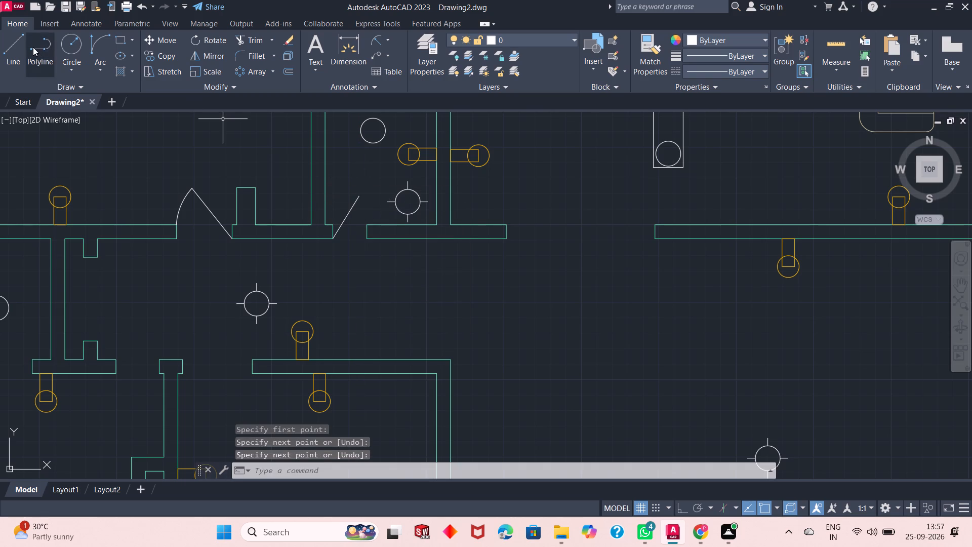
# Draw a start-end-direction arc from that door line's free end to the east corner of the same hallway opening.
pyautogui.click(97, 37)
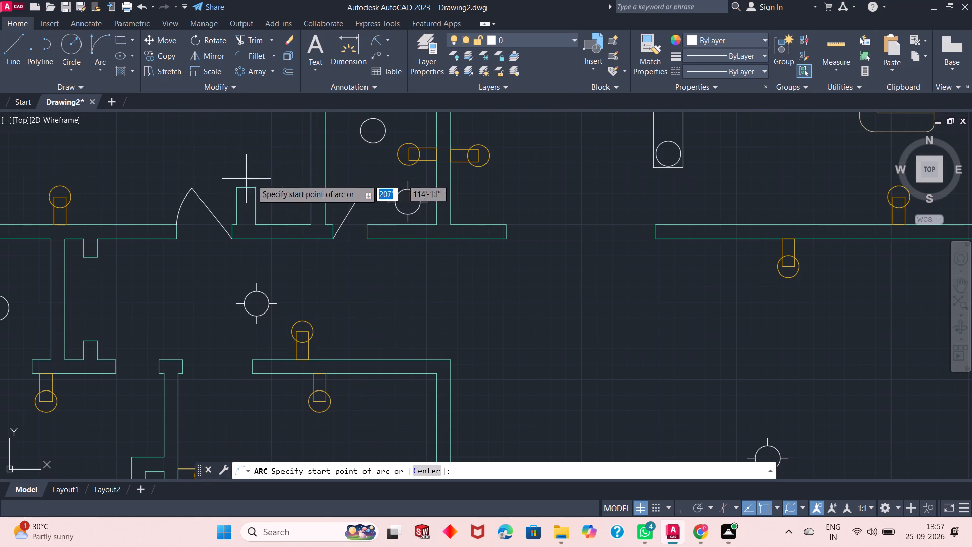
pyautogui.click(356, 195)
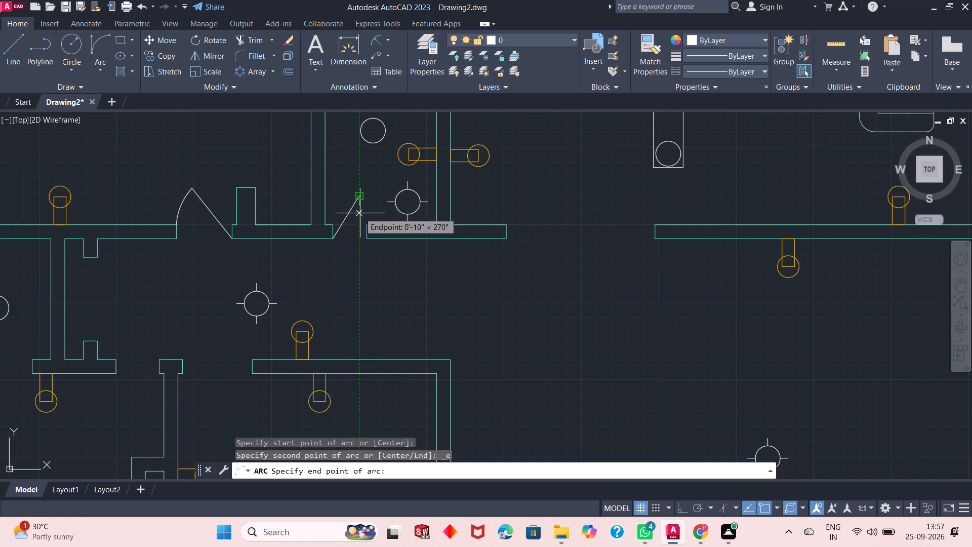
pyautogui.click(366, 222)
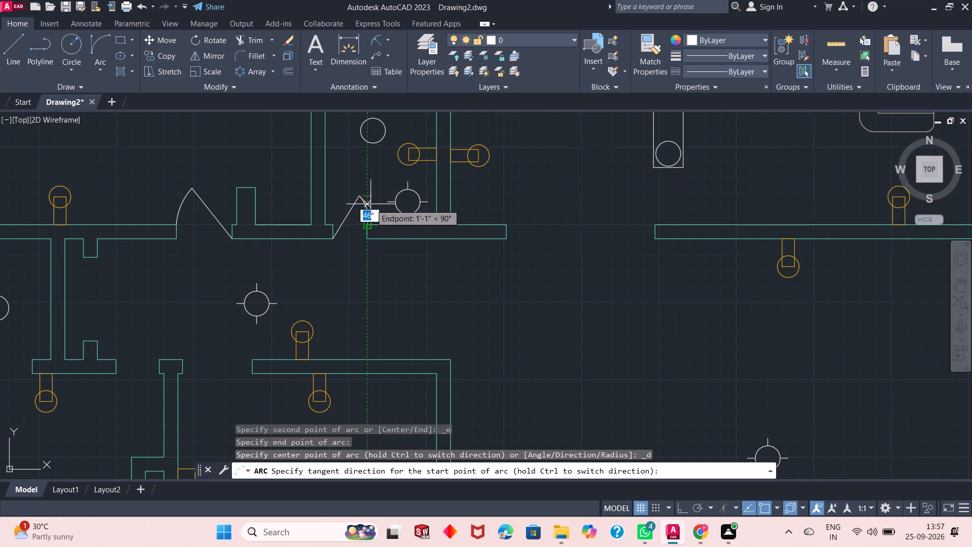
pyautogui.scroll(3, 370, 199)
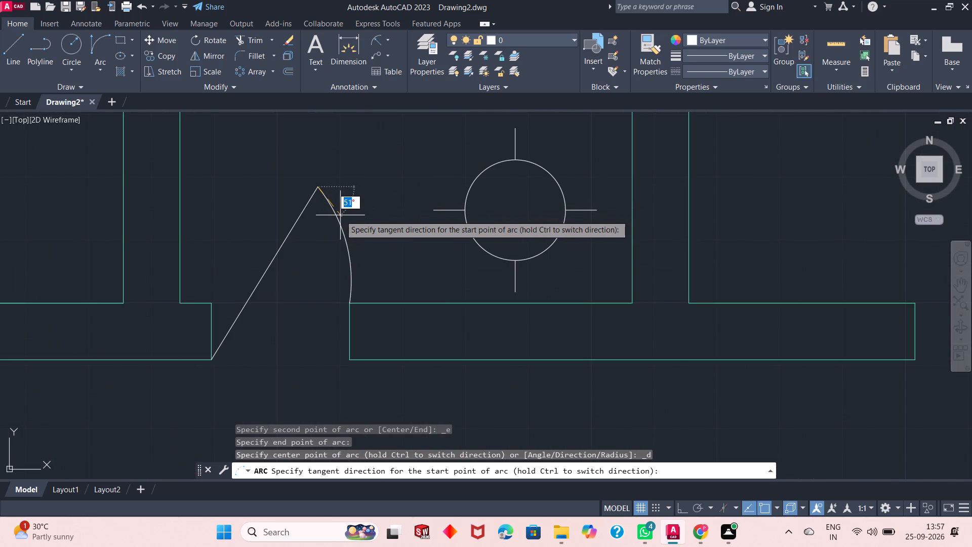
pyautogui.click(337, 213)
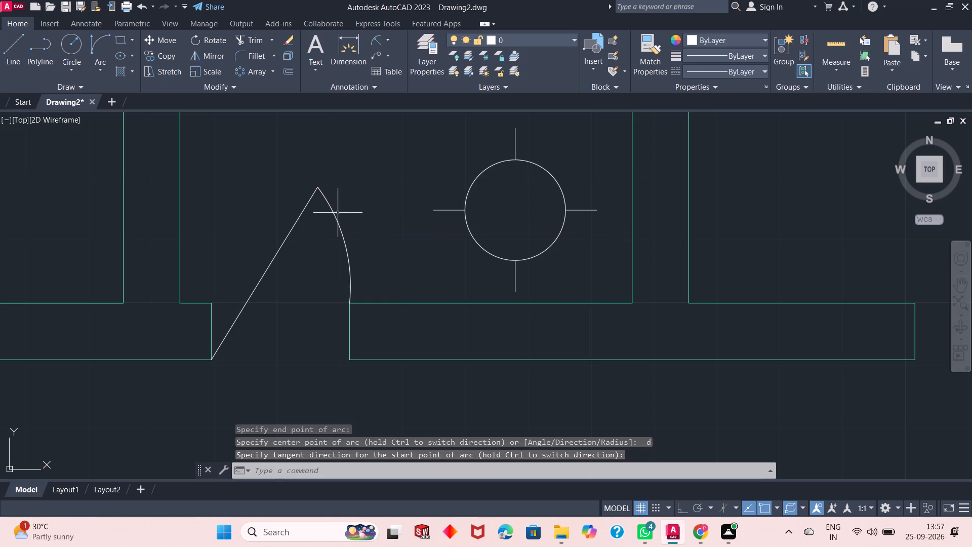
# From the north jamb between the fan room and the small north room, draw a door line about 2'-5" at 39° below horizontal, heading east.
pyautogui.scroll(-4, 312, 257)
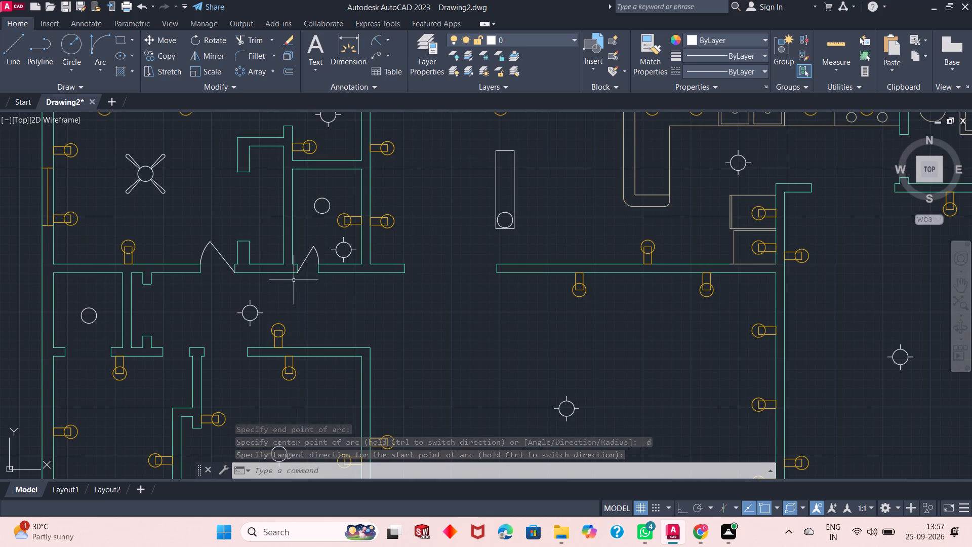
pyautogui.scroll(-1, 311, 256)
pyautogui.scroll(2, 298, 142)
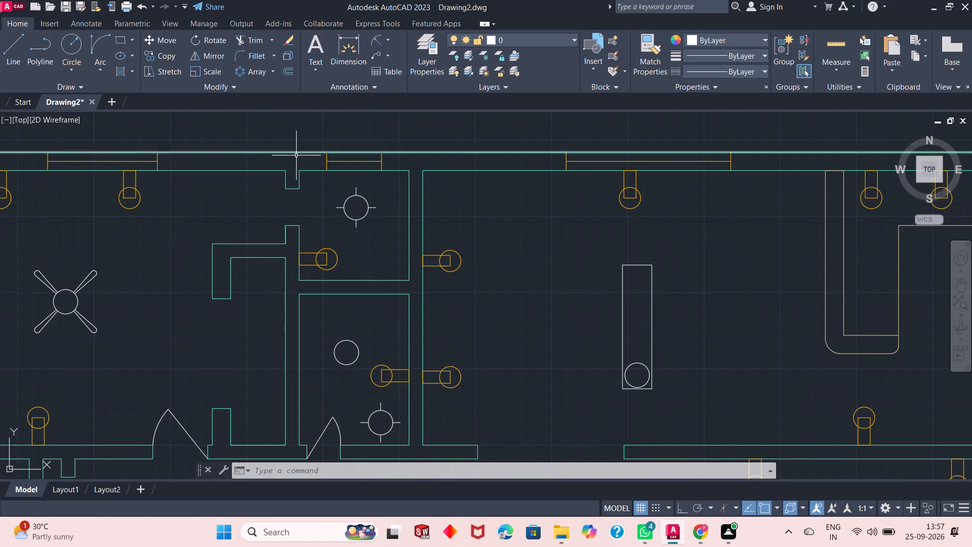
pyautogui.click(11, 45)
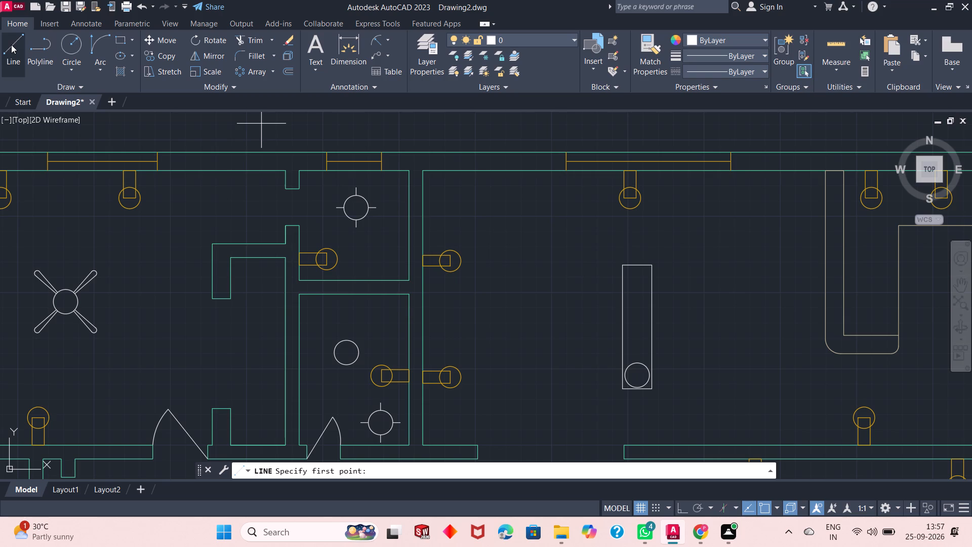
pyautogui.click(288, 191)
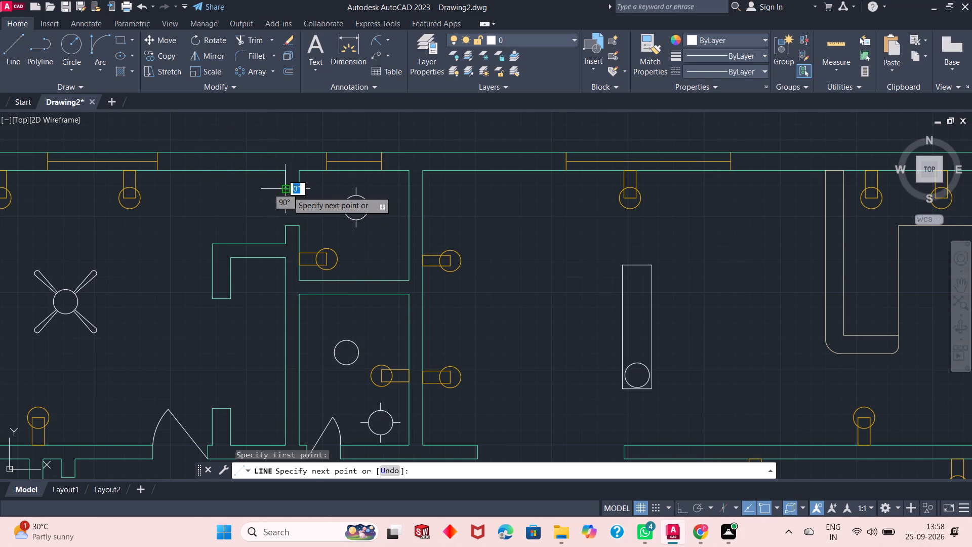
pyautogui.click(318, 217)
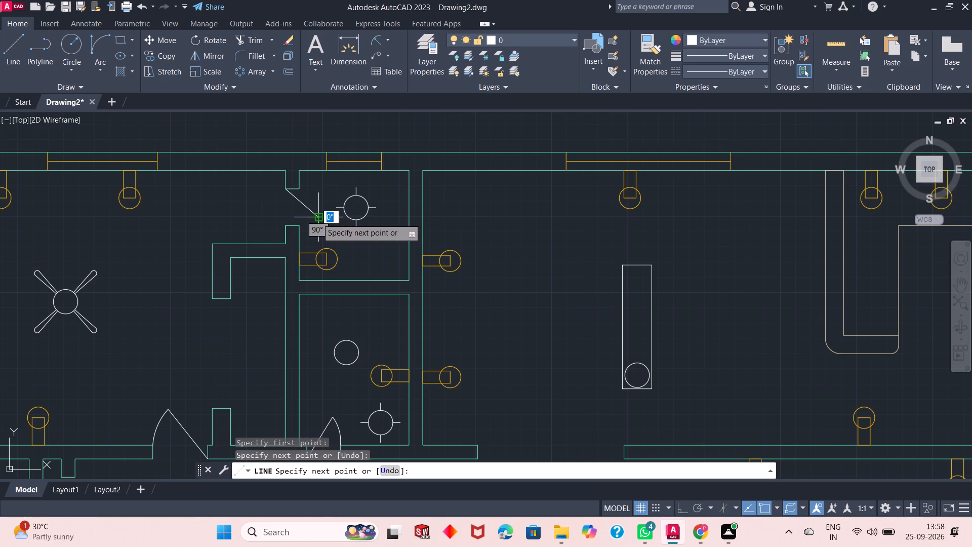
pyautogui.rightClick(317, 218)
pyautogui.click(327, 220)
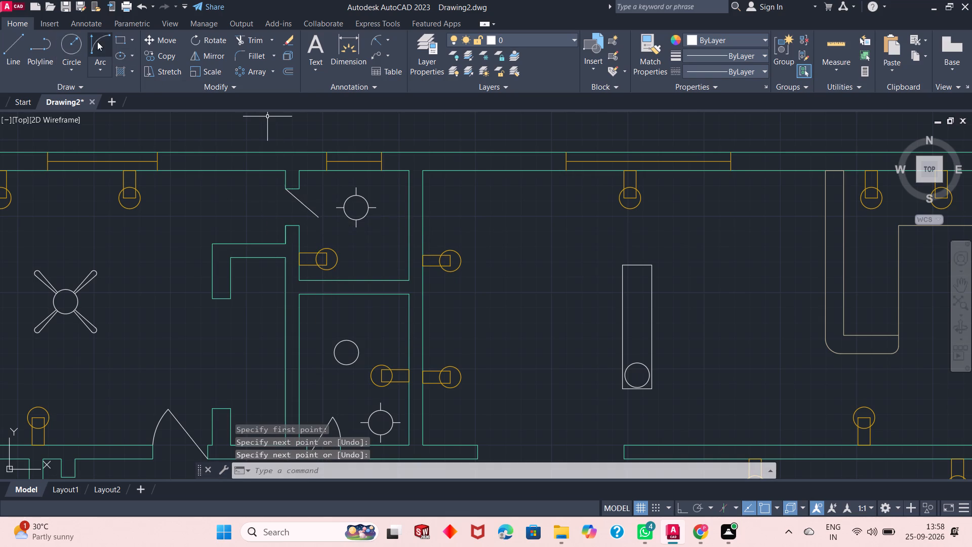
# Draw a start-end-direction arc from the small north room's door line end to the south jamb's east corner.
pyautogui.click(97, 42)
pyautogui.click(319, 219)
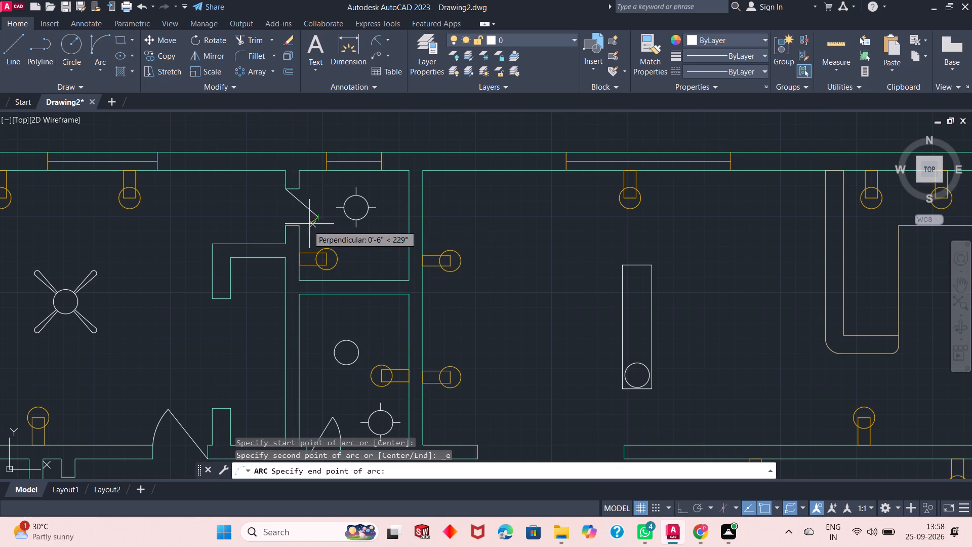
pyautogui.click(299, 225)
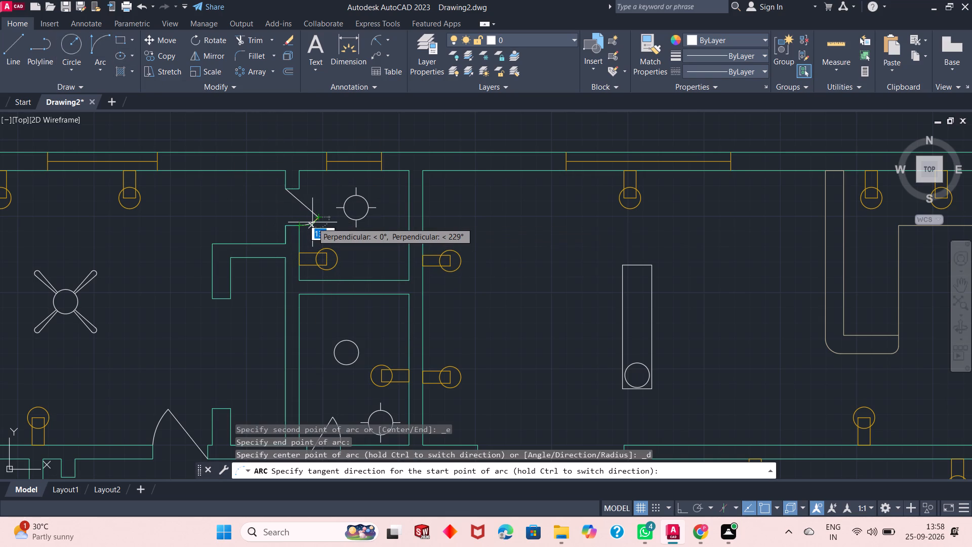
pyautogui.scroll(3, 312, 222)
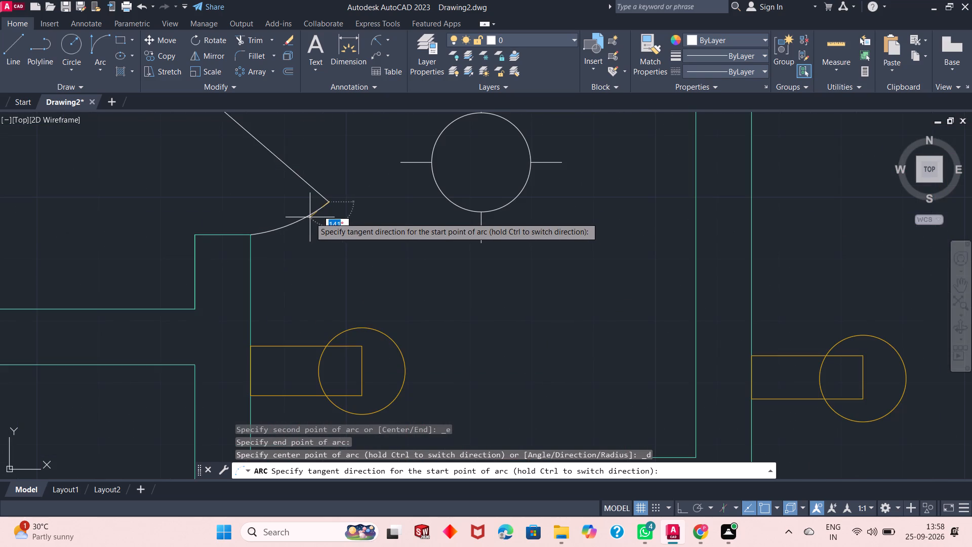
pyautogui.click(310, 221)
# Draw a slanted door line about 5'-9" at 148° from the east corner of the opening between the kitchen and the large east room.
pyautogui.scroll(-4, 313, 238)
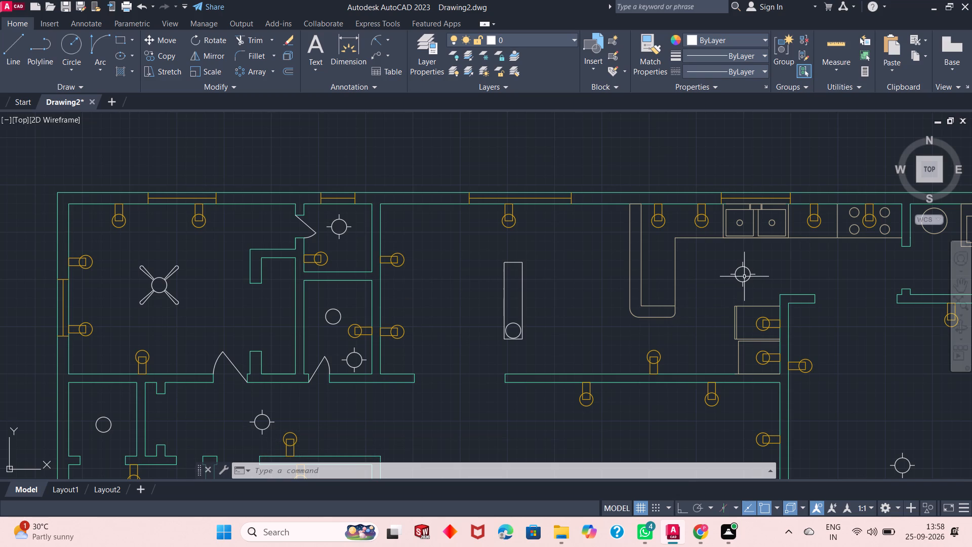
pyautogui.scroll(-1, 498, 297)
pyautogui.scroll(1, 787, 290)
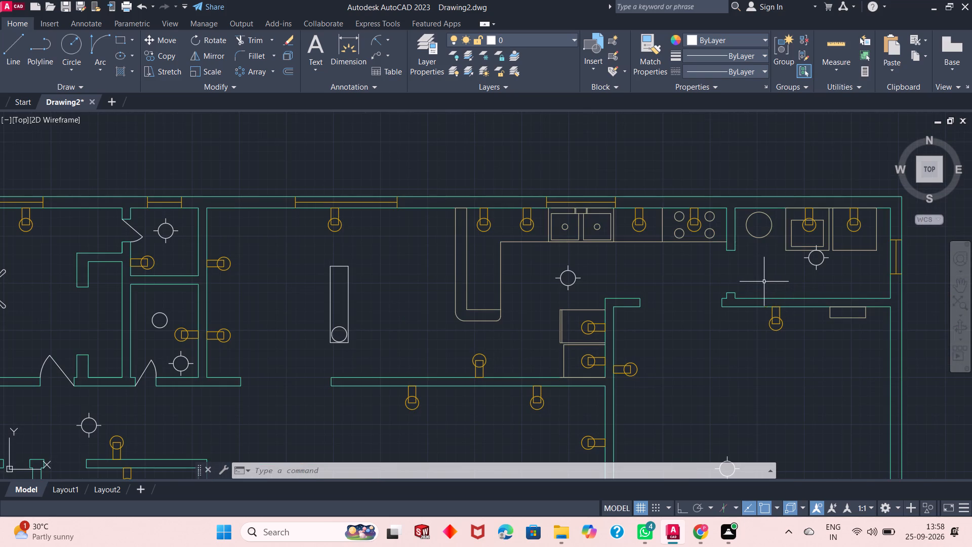
pyautogui.click(17, 53)
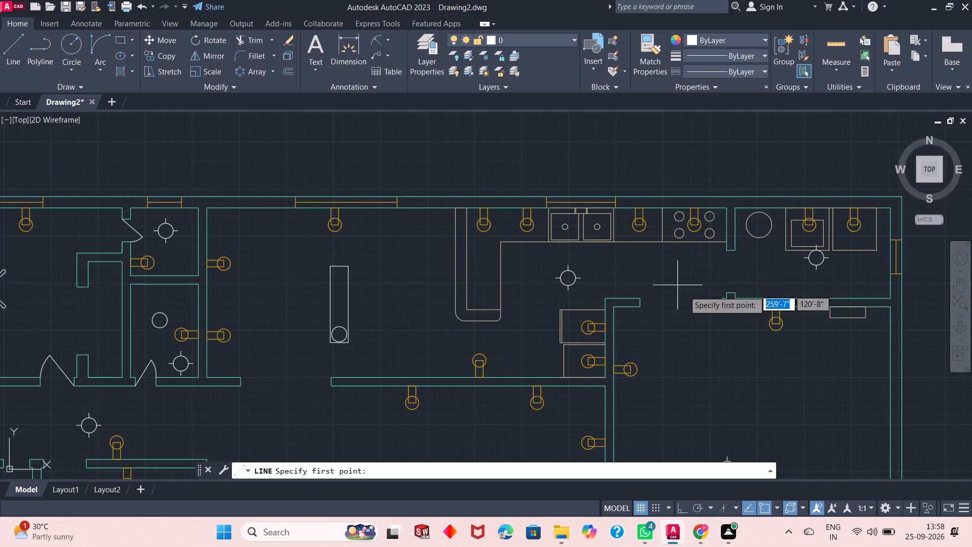
pyautogui.click(719, 307)
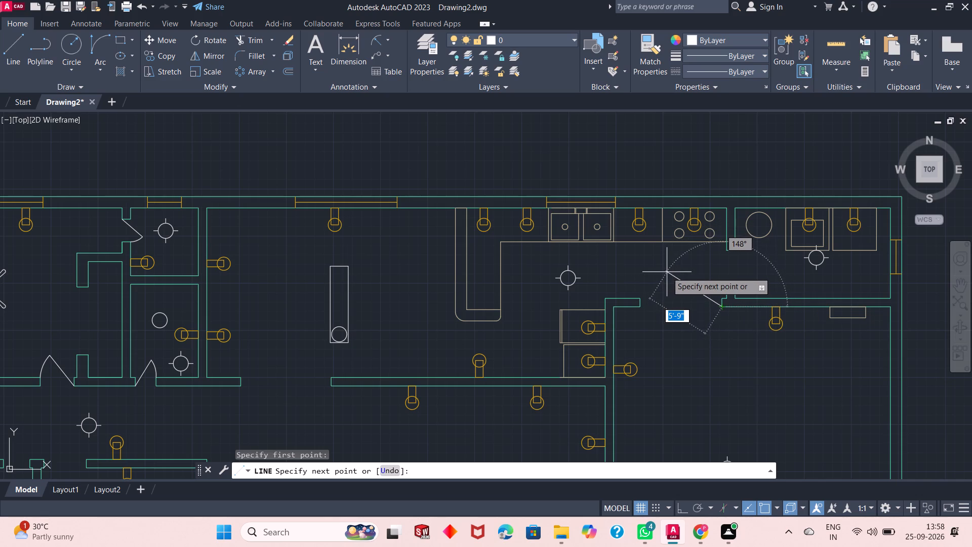
pyautogui.click(667, 270)
pyautogui.rightClick(667, 269)
pyautogui.click(675, 269)
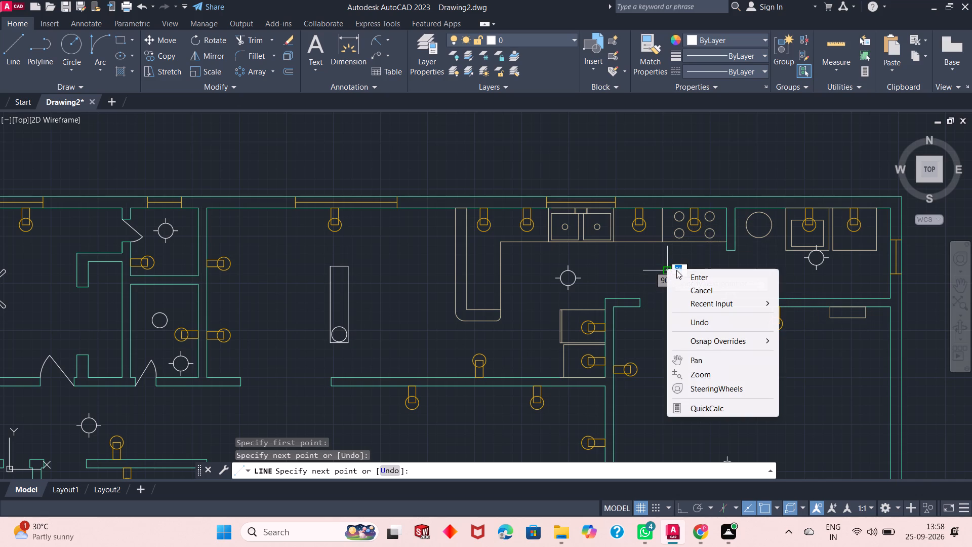
pyautogui.click(688, 272)
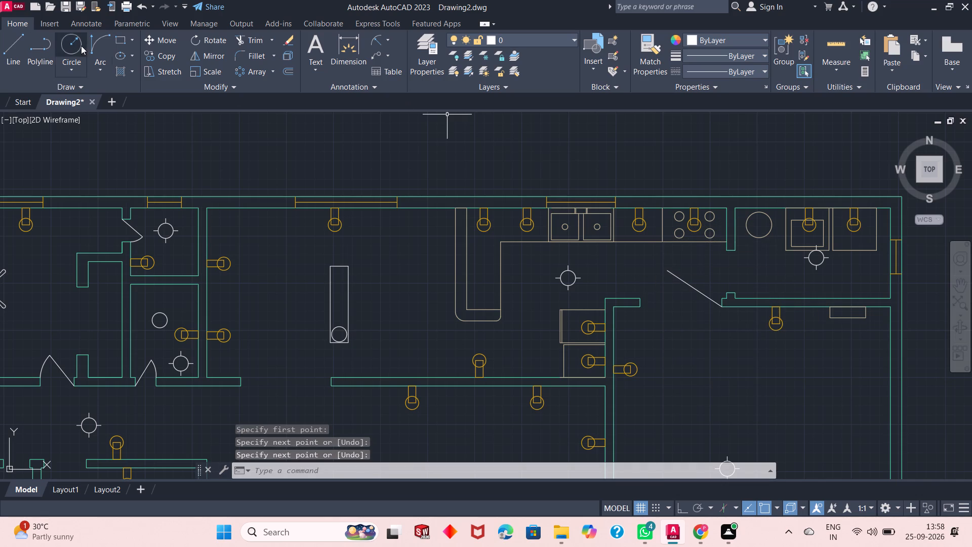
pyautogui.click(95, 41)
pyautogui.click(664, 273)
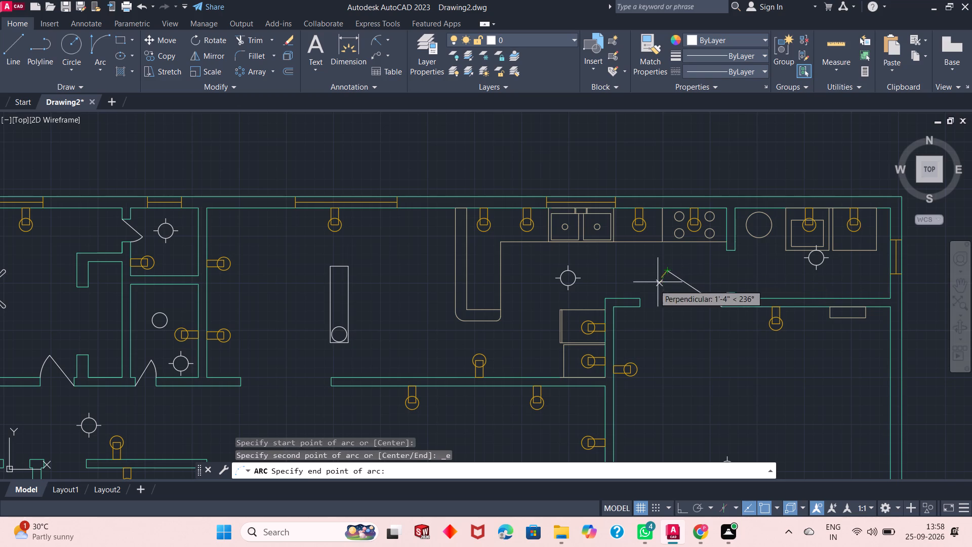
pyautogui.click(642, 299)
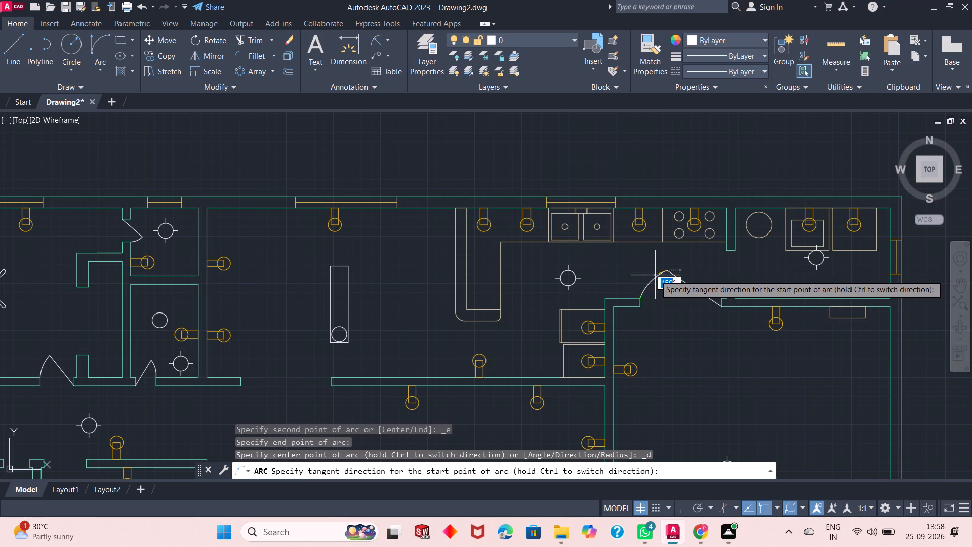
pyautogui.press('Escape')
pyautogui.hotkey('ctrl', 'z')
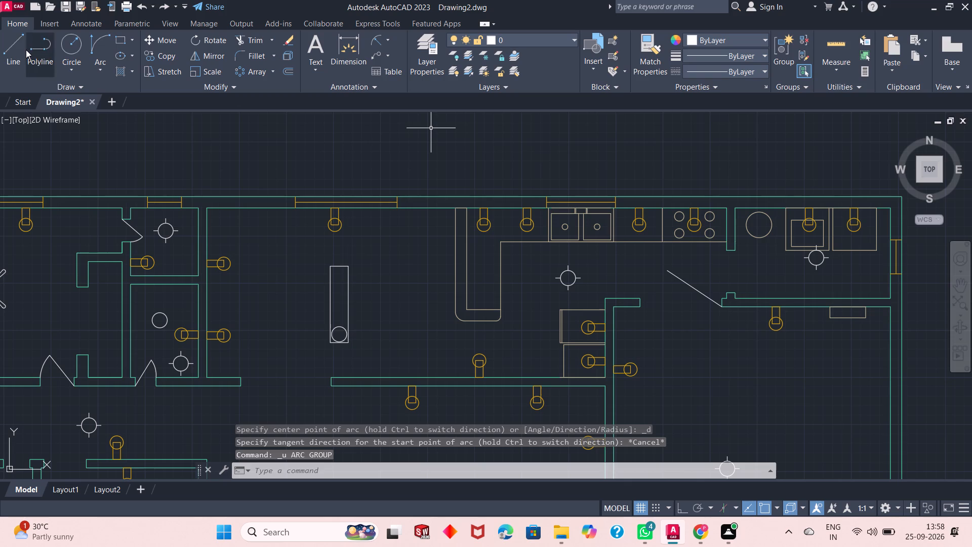
# Undo the last door line and redraw it from the same east corner of the kitchen opening, about 6'-5" at 147°.
pyautogui.hotkey('ctrl', 'z')
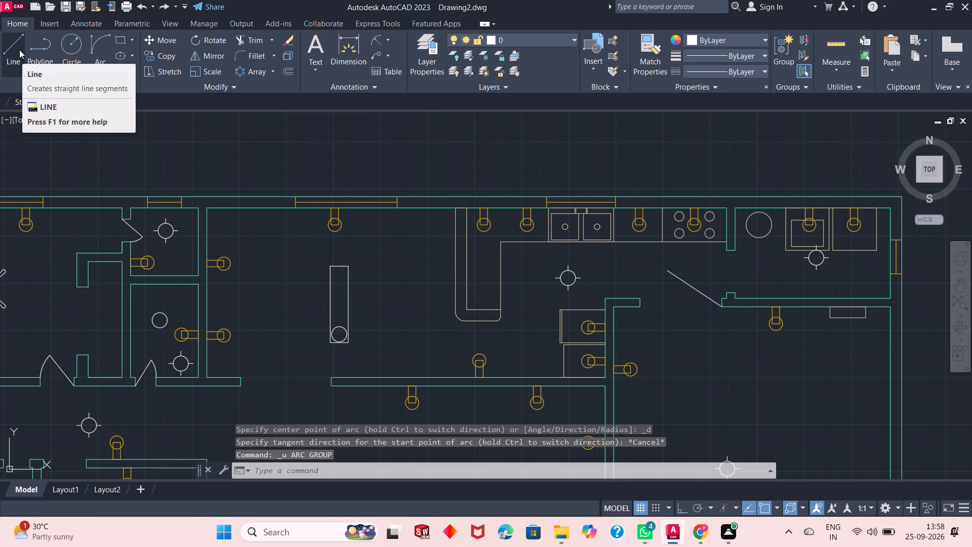
pyautogui.click(19, 50)
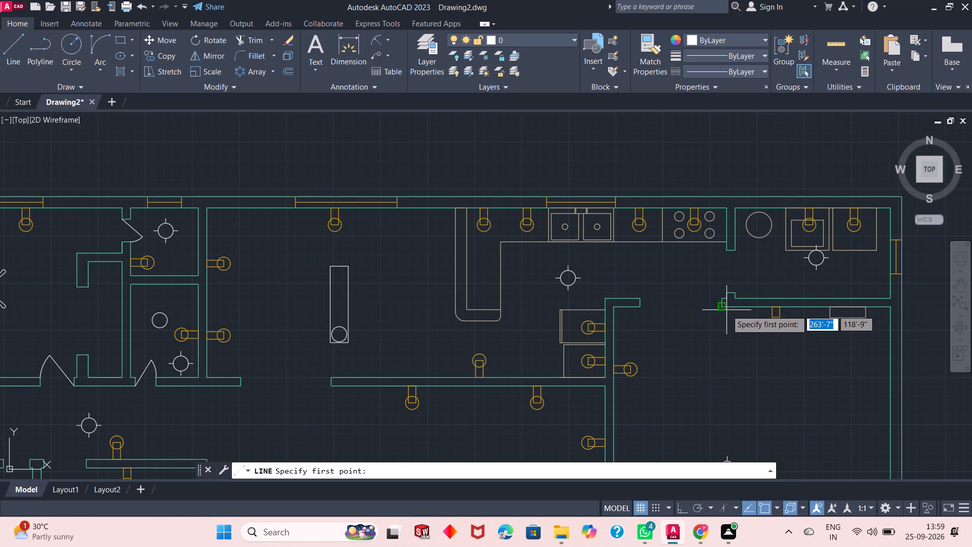
pyautogui.click(725, 309)
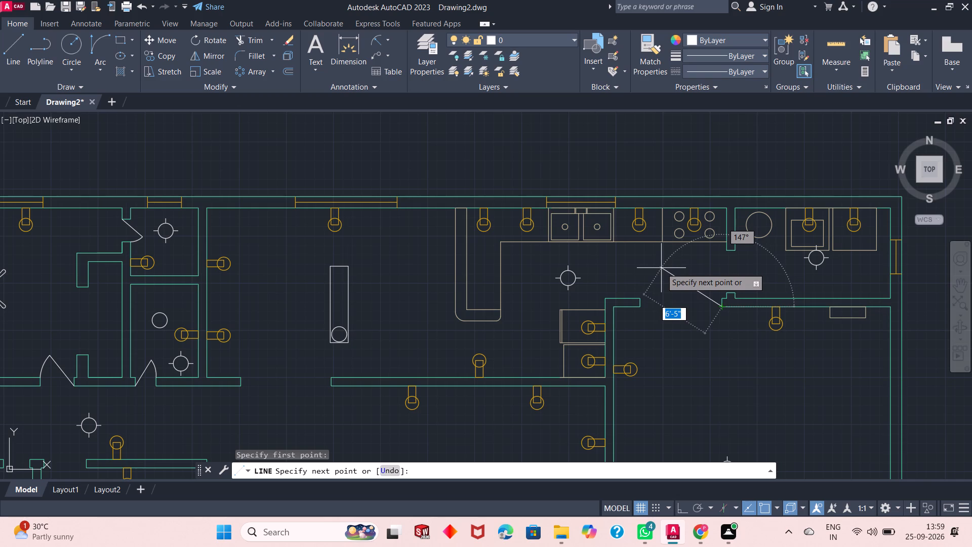
pyautogui.click(659, 265)
pyautogui.rightClick(659, 265)
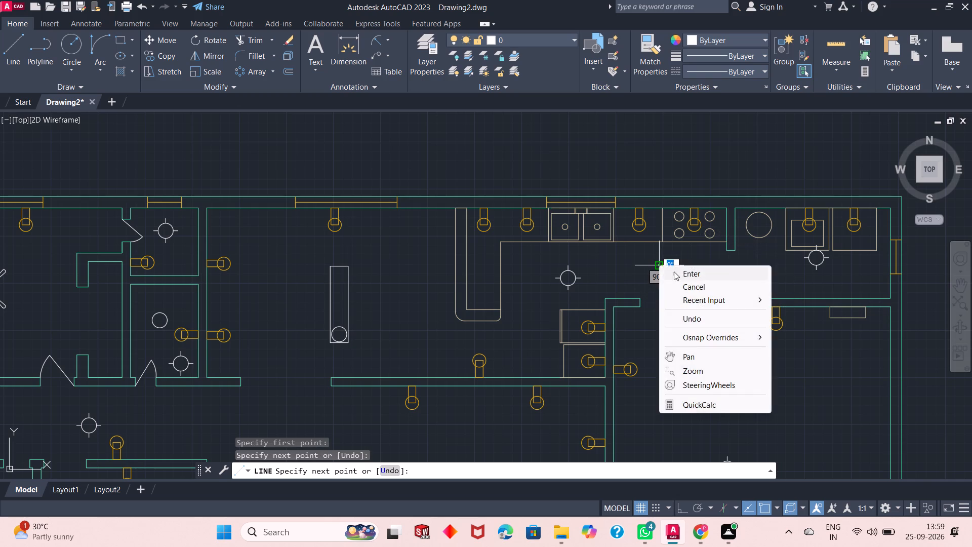
pyautogui.click(674, 271)
# Draw a start-end-direction arc from that door line's free end to the north corner of the opening's west wall end.
pyautogui.click(100, 37)
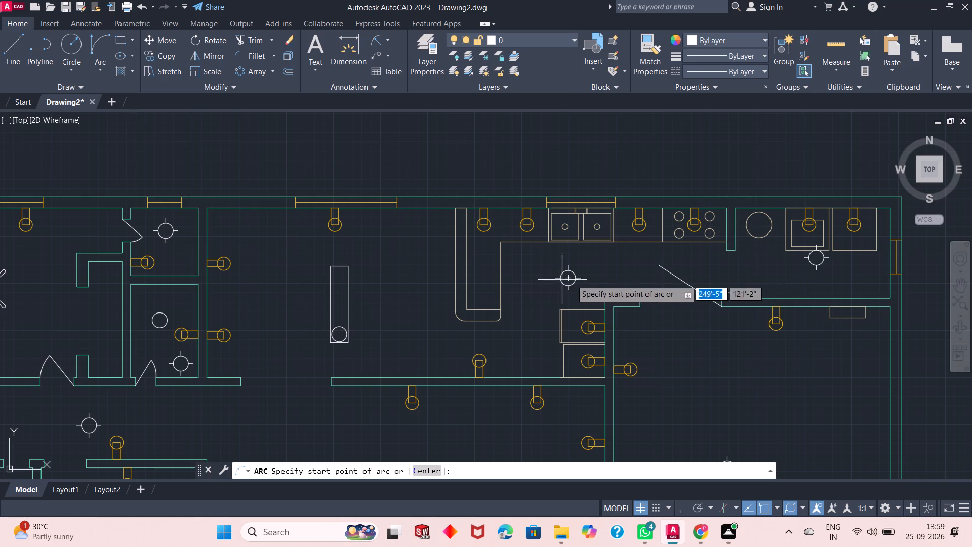
pyautogui.click(657, 268)
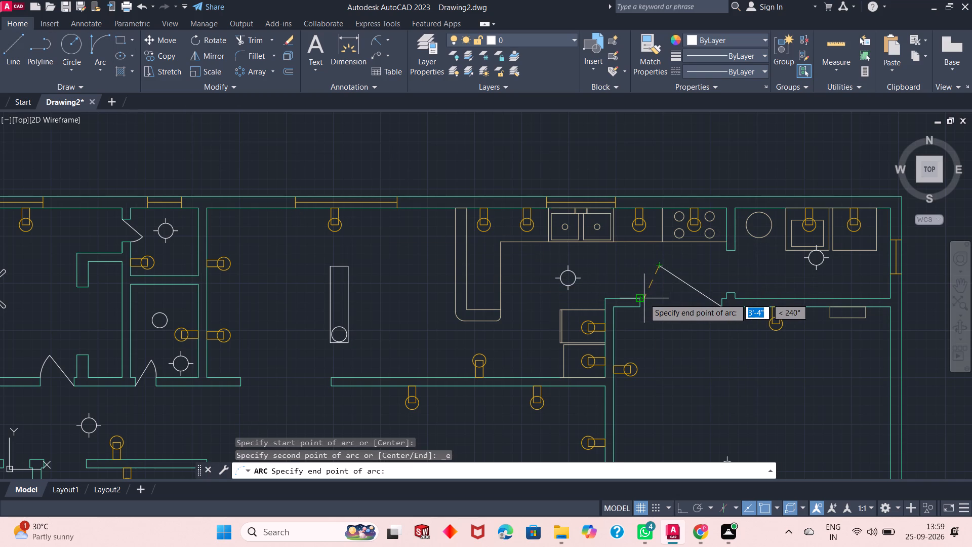
pyautogui.click(642, 298)
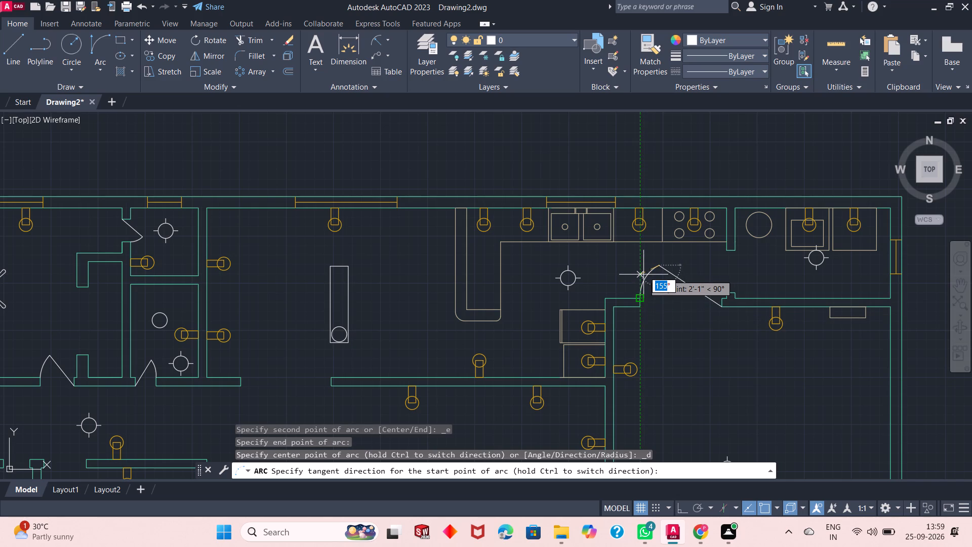
pyautogui.click(648, 274)
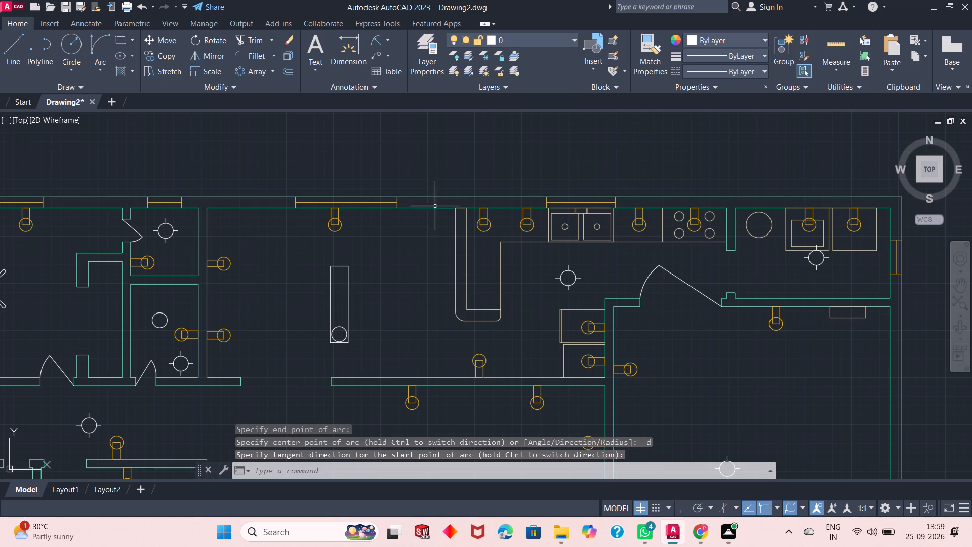
# Draw a door line about 3'-9" at 50° from the west corner of the northeast utility room opening's south jamb.
pyautogui.click(14, 48)
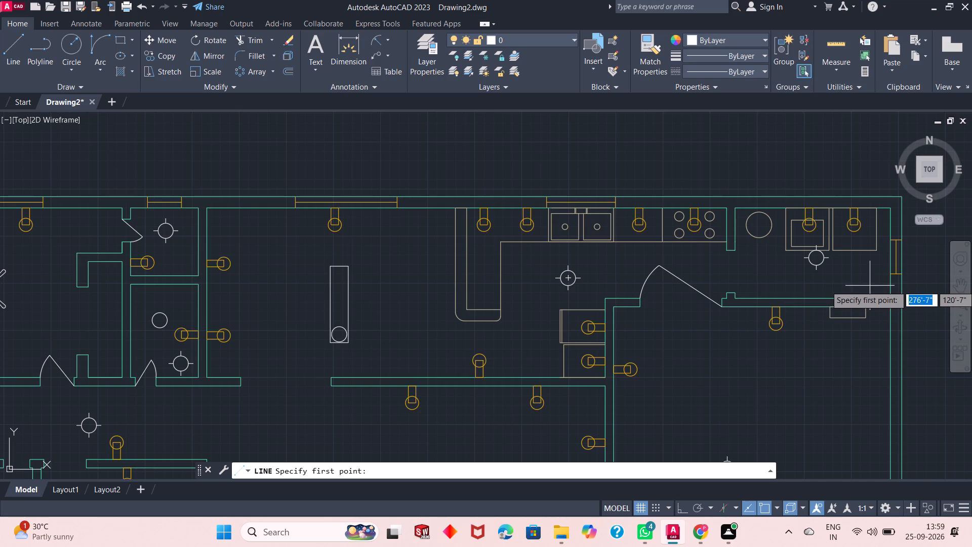
pyautogui.click(727, 294)
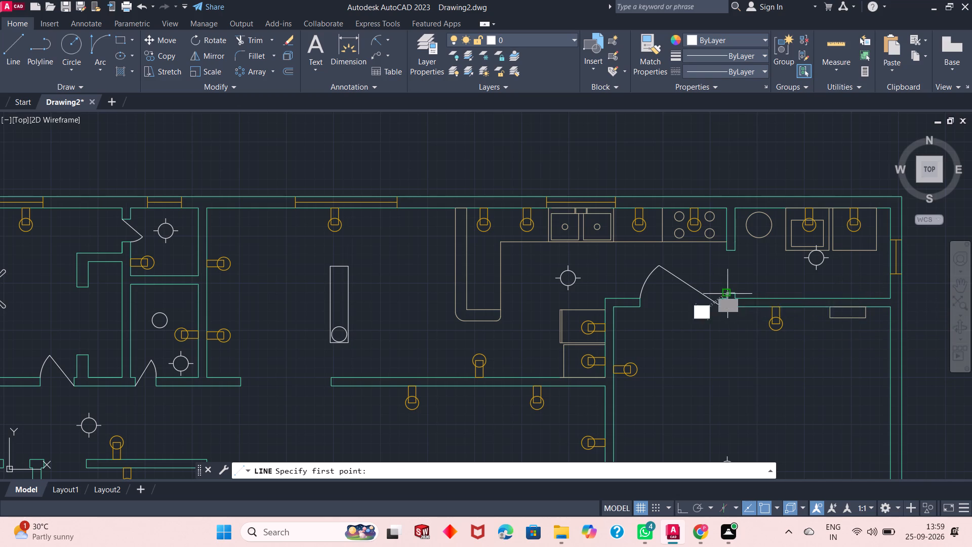
pyautogui.click(757, 259)
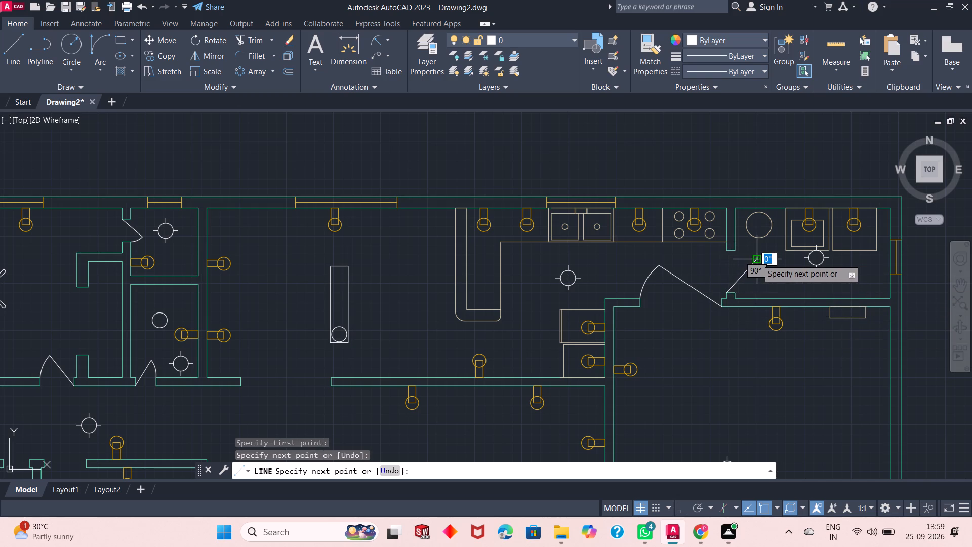
pyautogui.rightClick(757, 259)
pyautogui.click(775, 267)
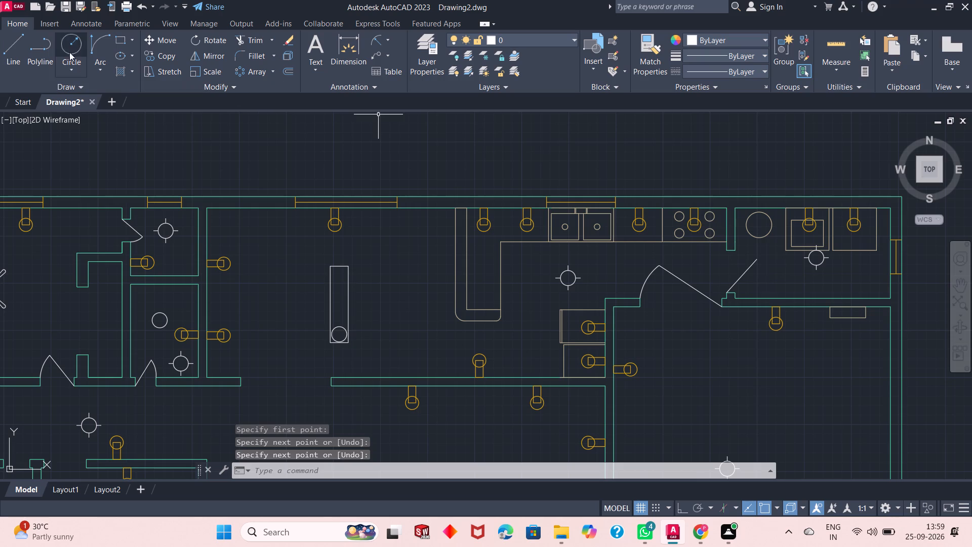
# Draw a start-end-direction arc from the utility room door line's free end to the north jamb's east corner.
pyautogui.click(101, 45)
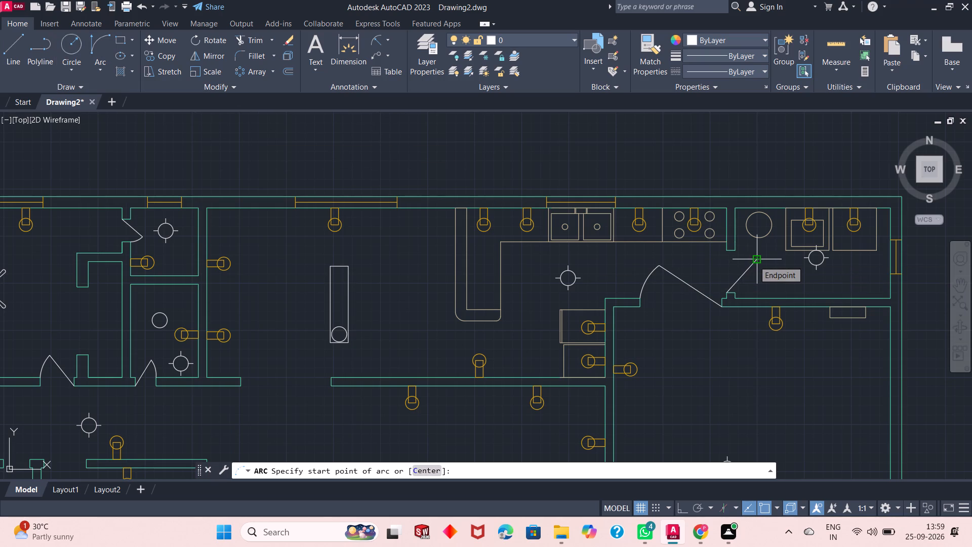
pyautogui.click(754, 261)
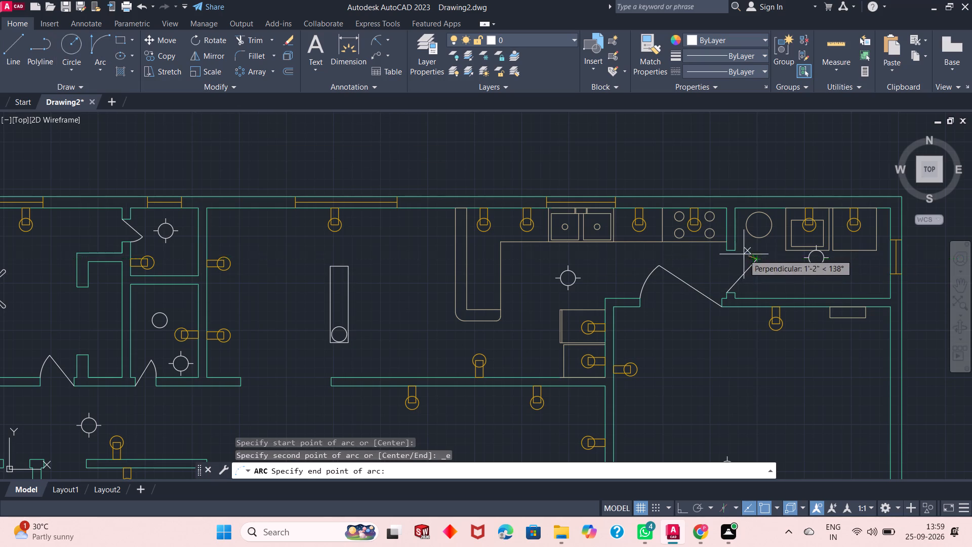
pyautogui.click(737, 252)
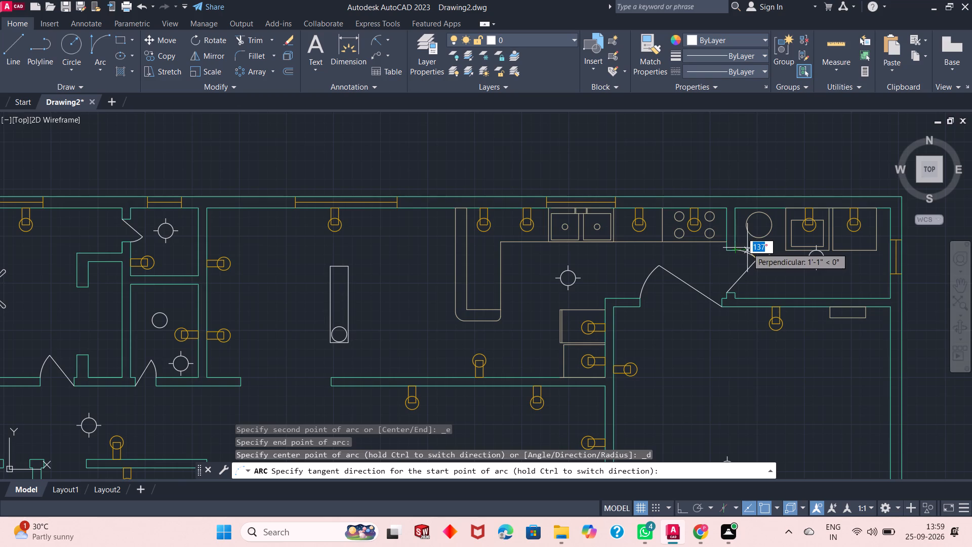
pyautogui.scroll(-2, 747, 247)
pyautogui.scroll(3, 747, 247)
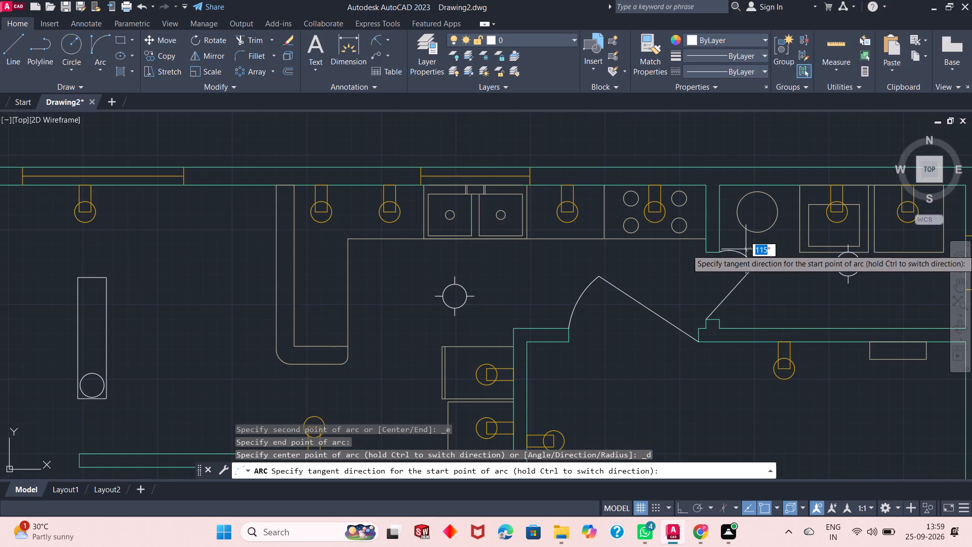
pyautogui.scroll(2, 744, 250)
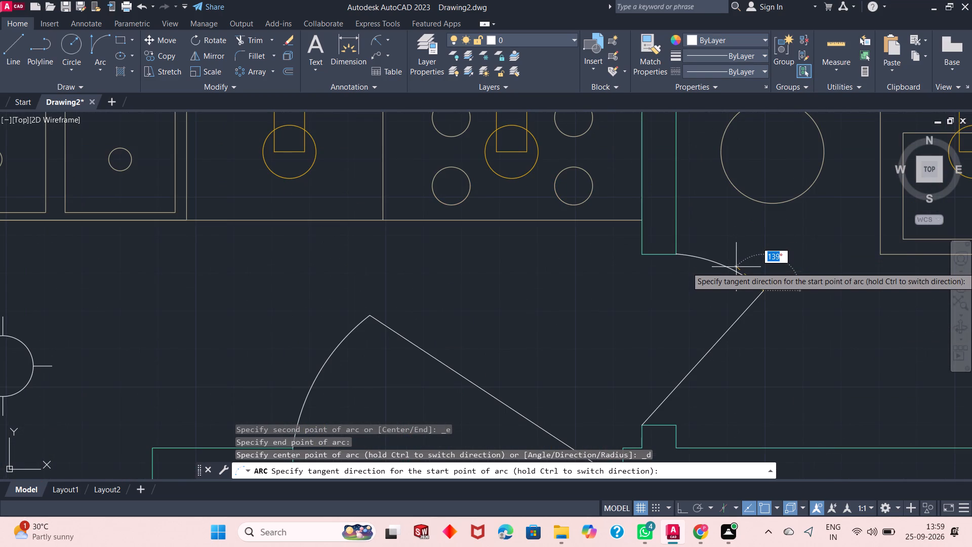
pyautogui.click(738, 267)
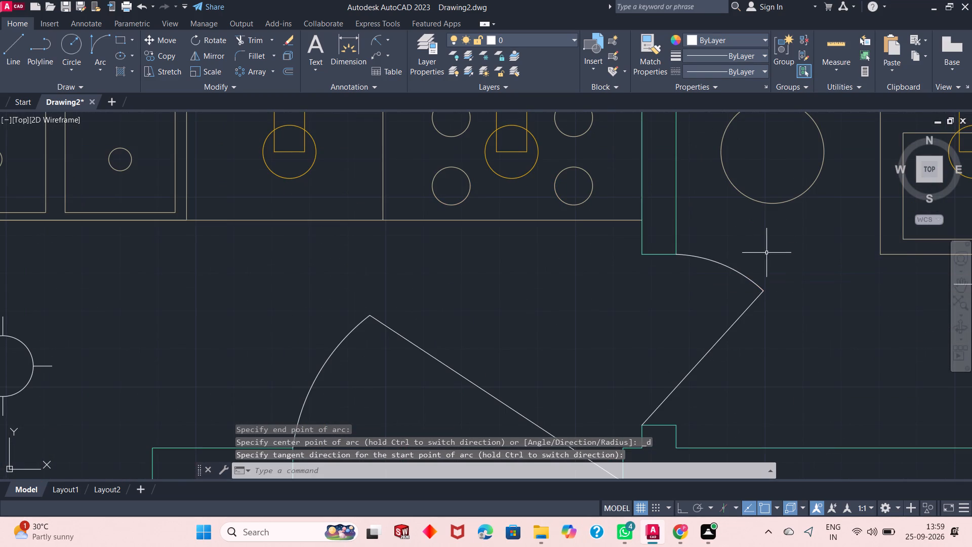
# Draw a door line about 6' at 46° from the outer corner of the south entrance opening's west jamb into the large central room.
pyautogui.scroll(-5, 654, 285)
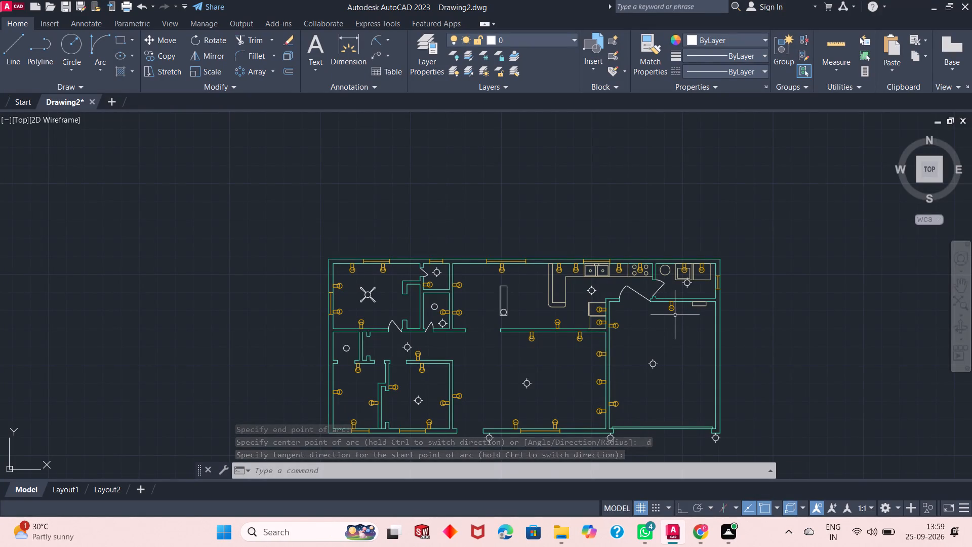
pyautogui.scroll(-1, 597, 343)
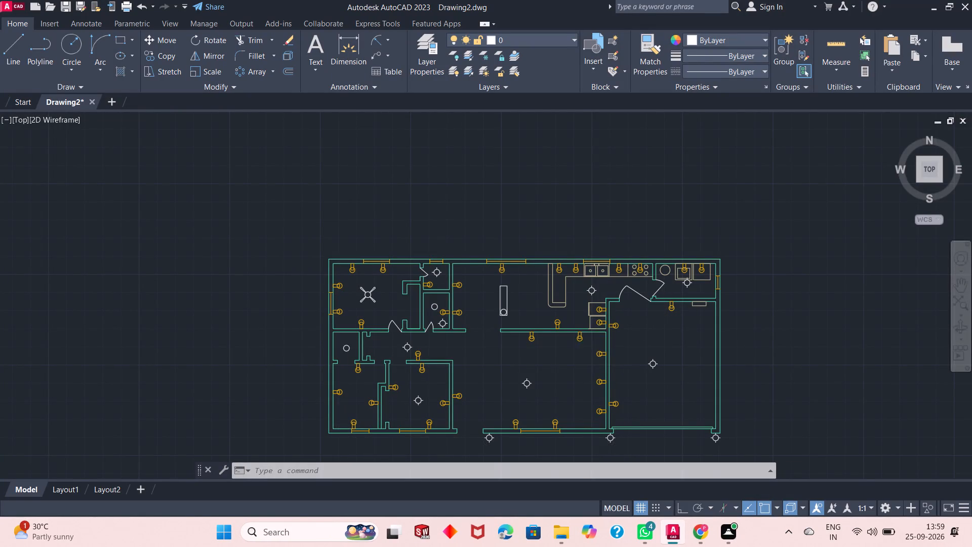
pyautogui.scroll(1, 505, 421)
pyautogui.scroll(3, 536, 394)
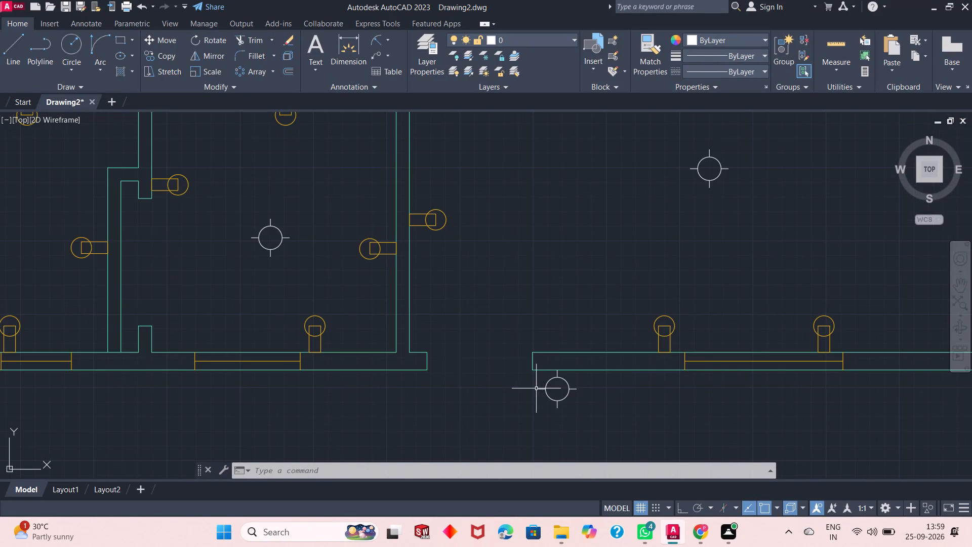
pyautogui.click(15, 45)
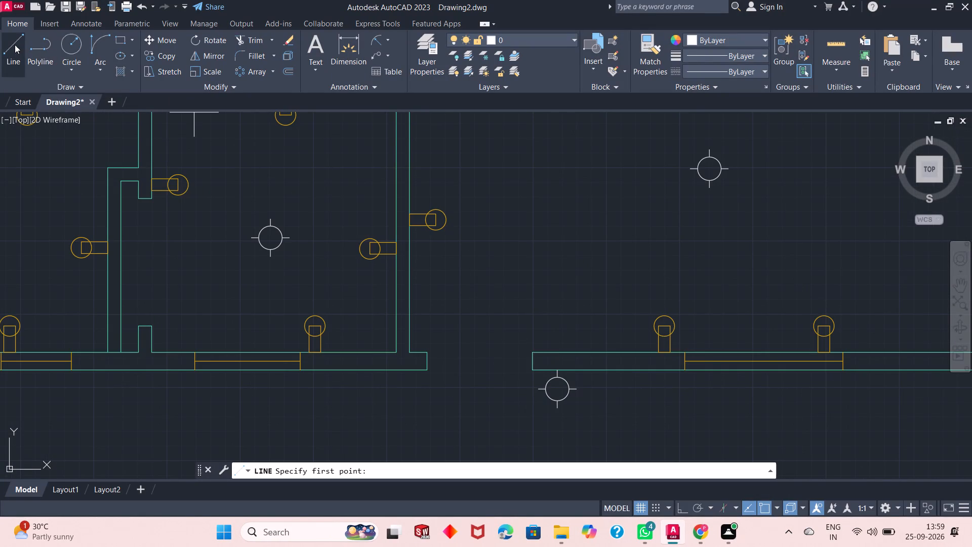
pyautogui.click(429, 373)
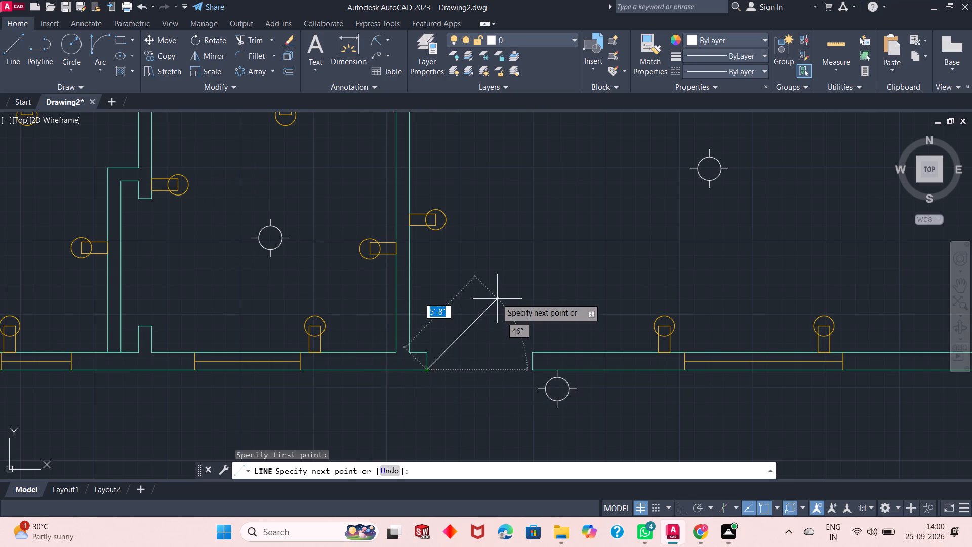
pyautogui.click(500, 293)
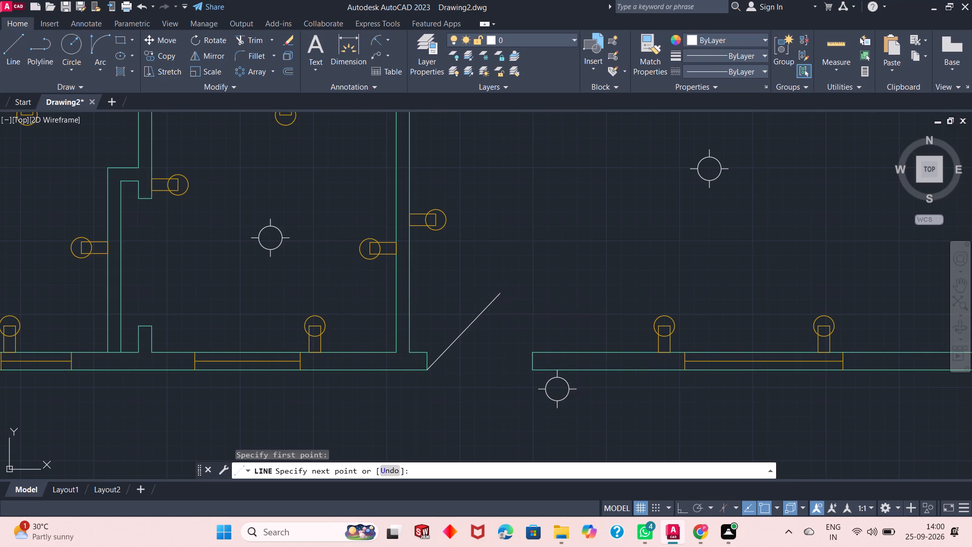
pyautogui.rightClick(500, 293)
pyautogui.click(549, 296)
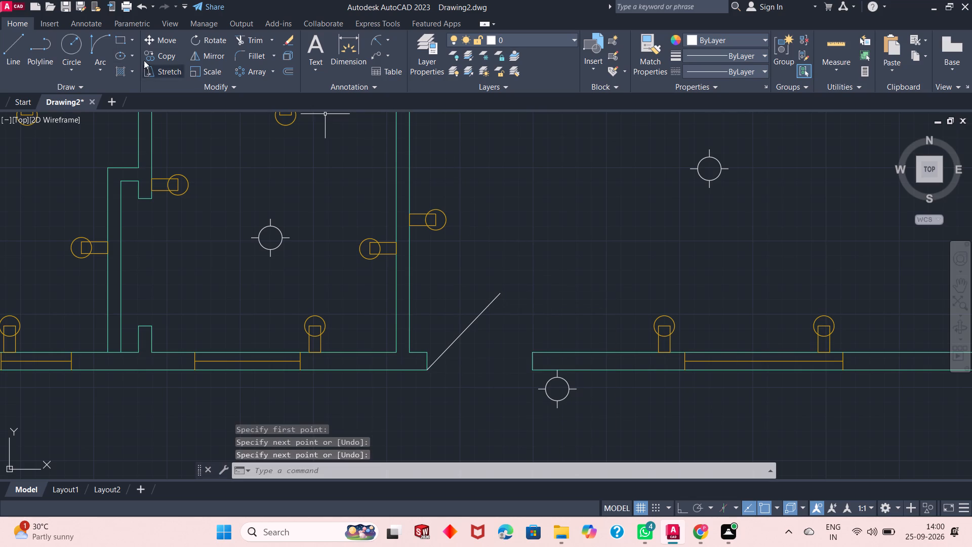
# Draw a start-end-direction arc from the entrance door line's free end to the inner corner of the opening's east jamb.
pyautogui.click(92, 40)
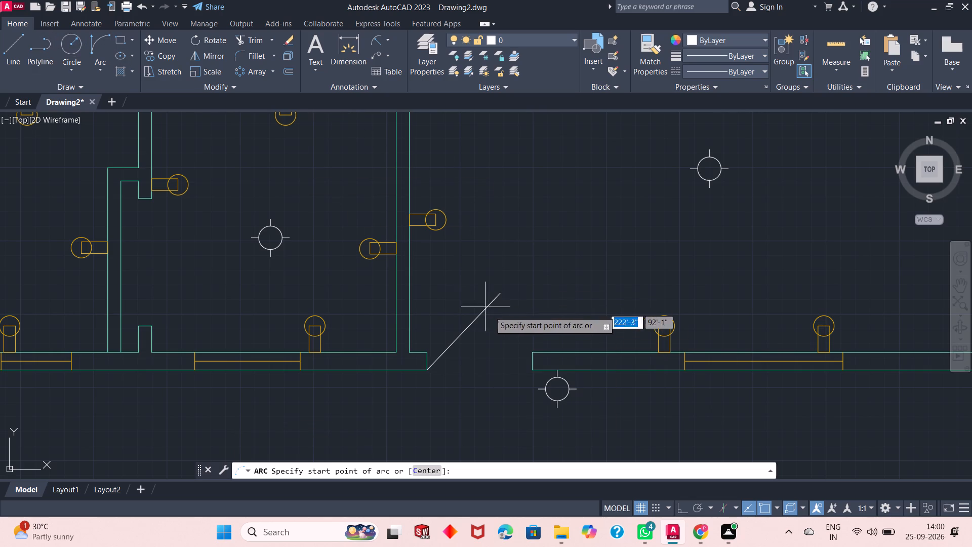
pyautogui.click(500, 295)
pyautogui.click(530, 355)
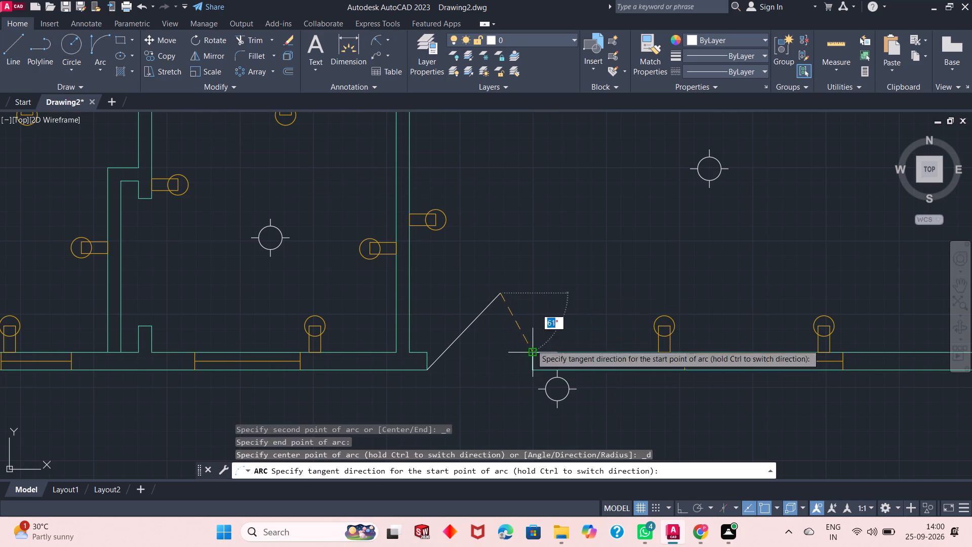
pyautogui.click(522, 311)
# Draw a door line about 3'-9" at 37° southeast from the upper corner of the west jamb of the south-middle room's north opening.
pyautogui.scroll(1, 505, 366)
pyautogui.scroll(-2, 505, 366)
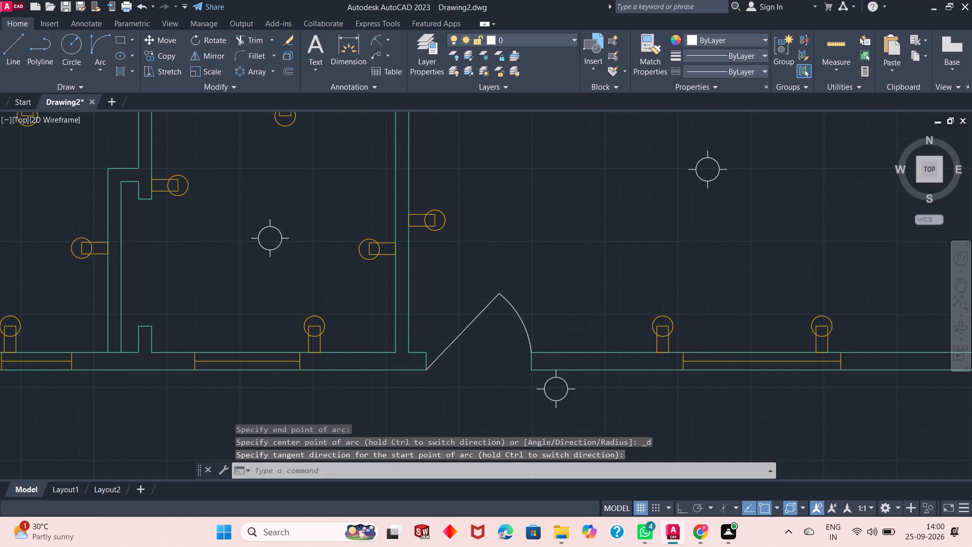
pyautogui.scroll(-2, 504, 366)
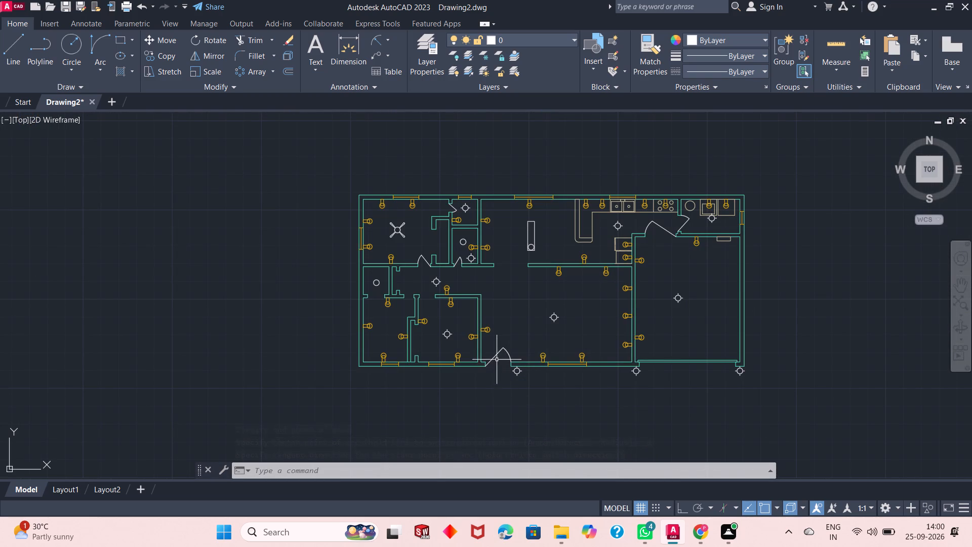
pyautogui.scroll(2, 419, 292)
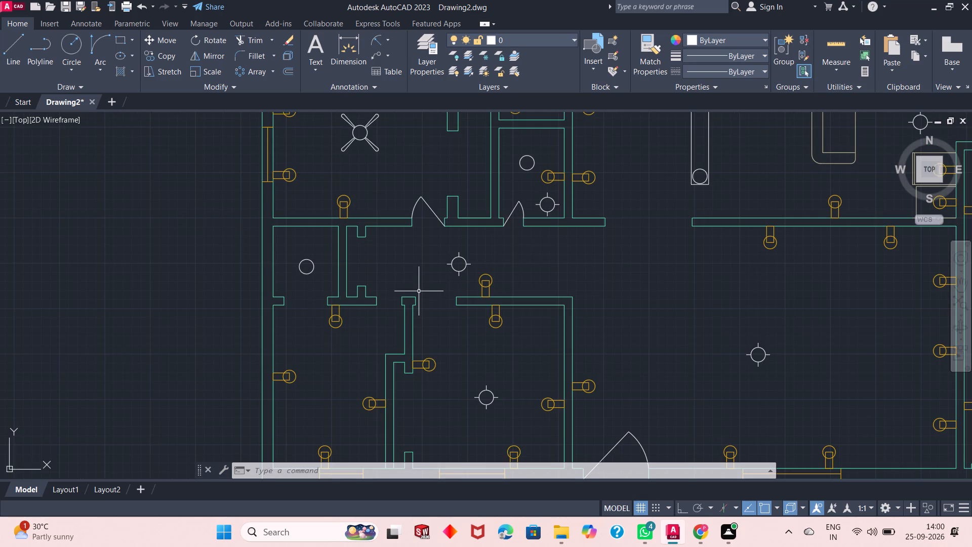
pyautogui.click(24, 61)
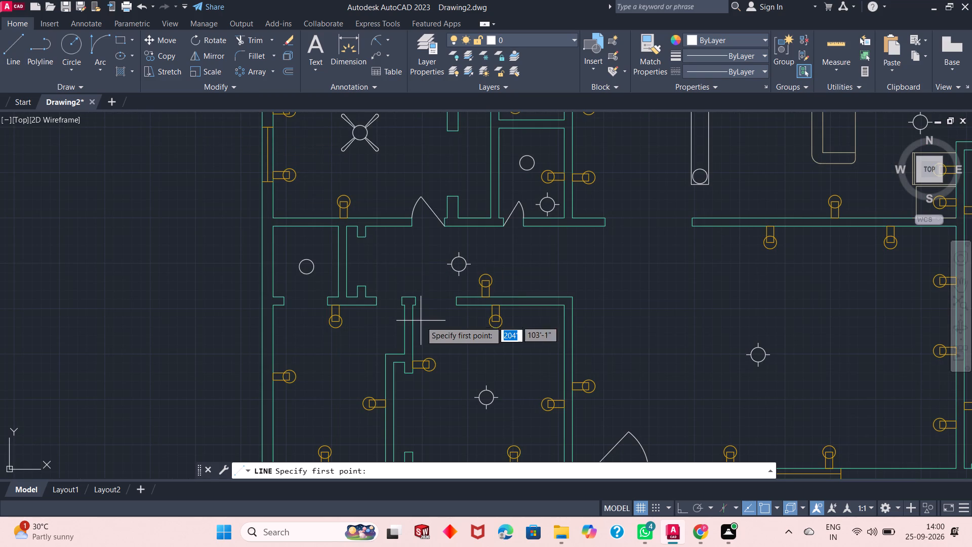
pyautogui.scroll(2, 443, 307)
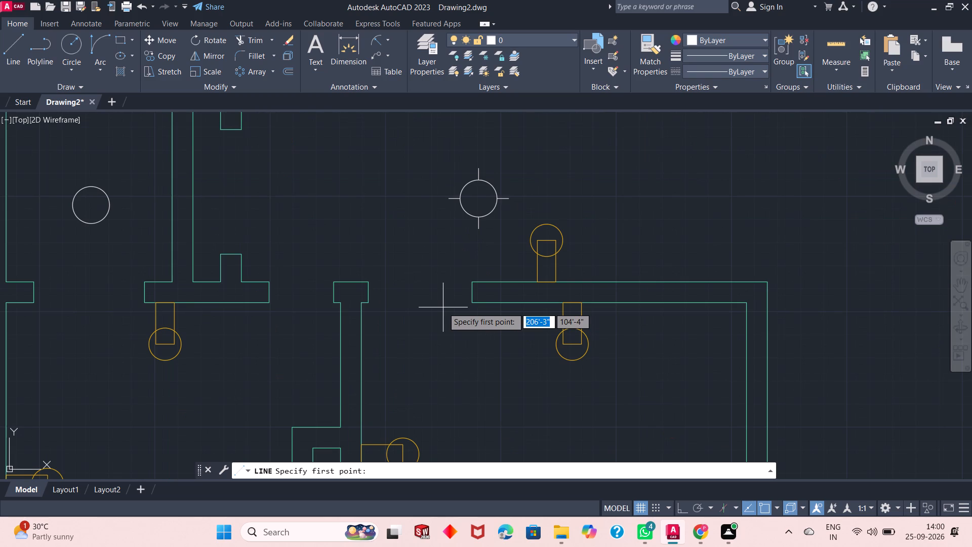
pyautogui.click(366, 283)
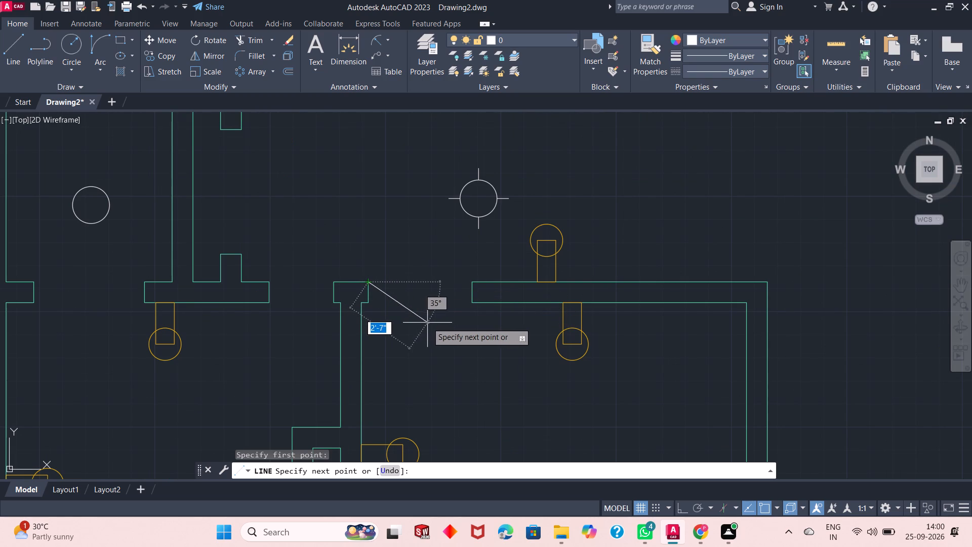
pyautogui.click(452, 345)
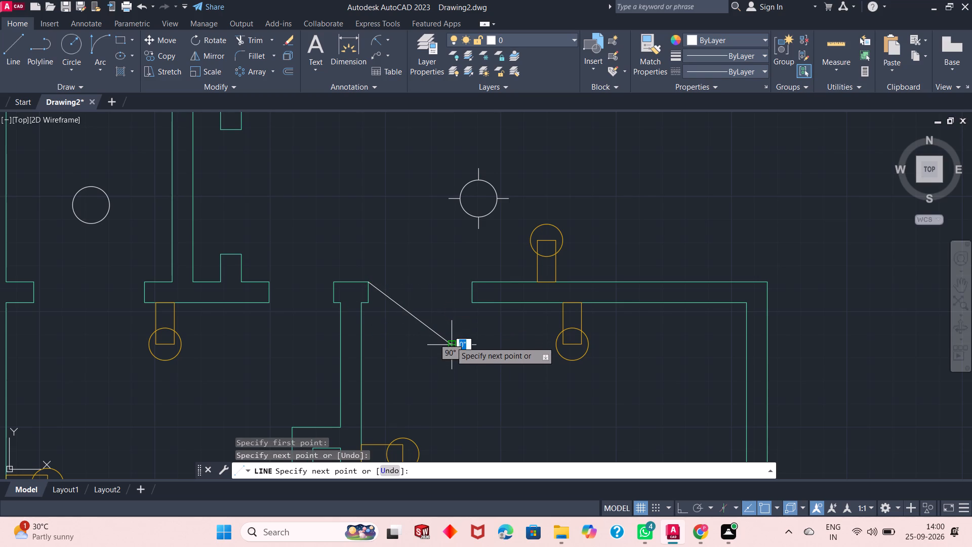
pyautogui.rightClick(450, 341)
pyautogui.click(472, 348)
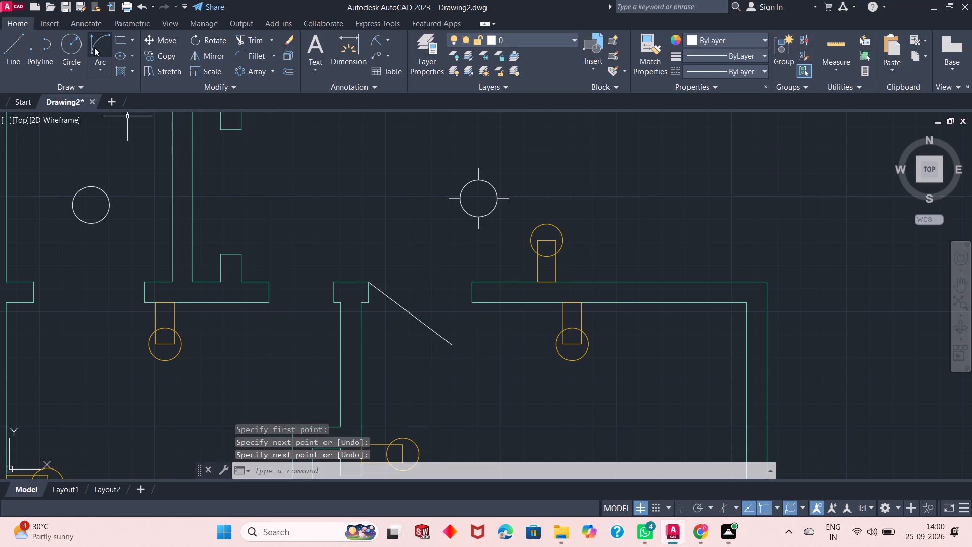
# Draw a start-end-direction arc from the south-middle room door line's free end to the south corner of the opening's east jamb.
pyautogui.click(94, 47)
pyautogui.click(452, 348)
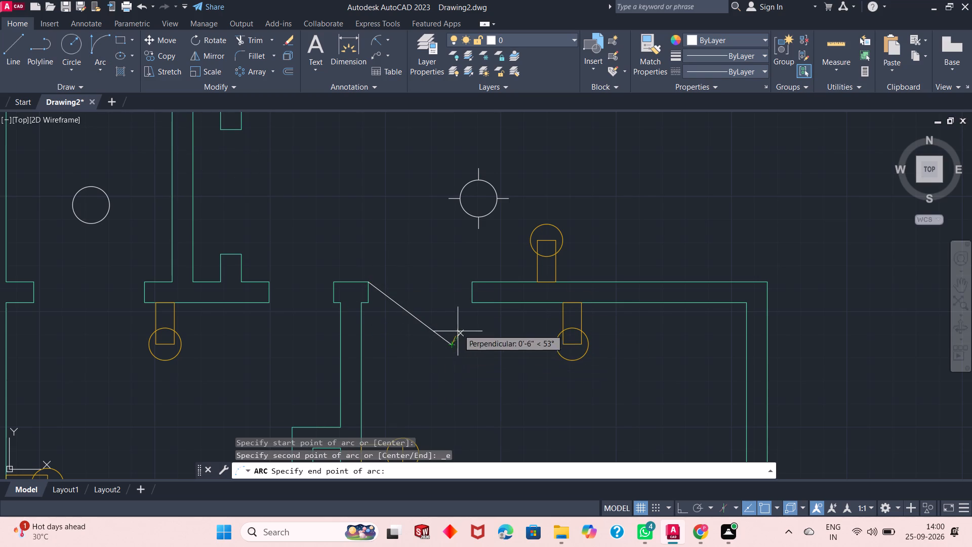
pyautogui.click(469, 304)
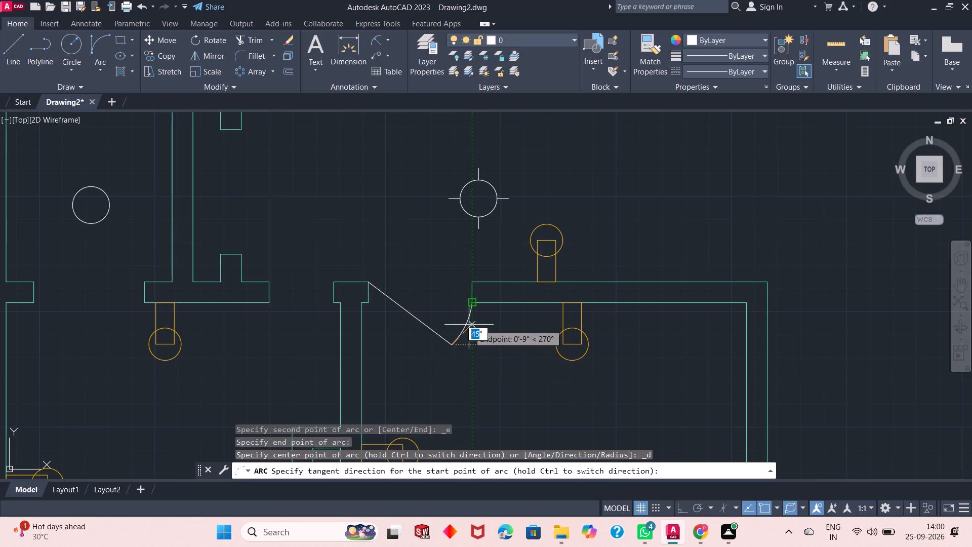
pyautogui.click(469, 326)
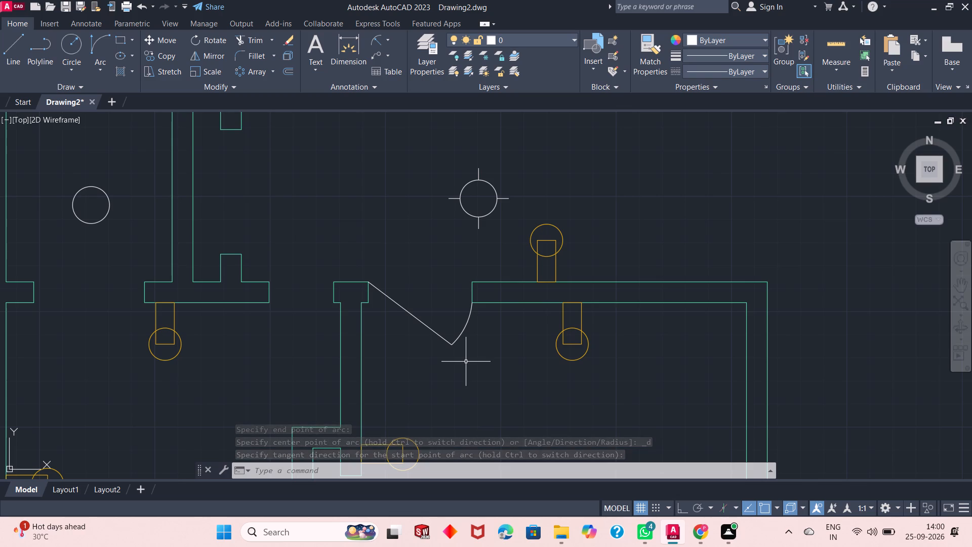
# Draw a door line about 2'-4" running southwest from the upper corner of the east jamb of the southwest room's north opening.
pyautogui.scroll(1, 466, 362)
pyautogui.scroll(-2, 466, 362)
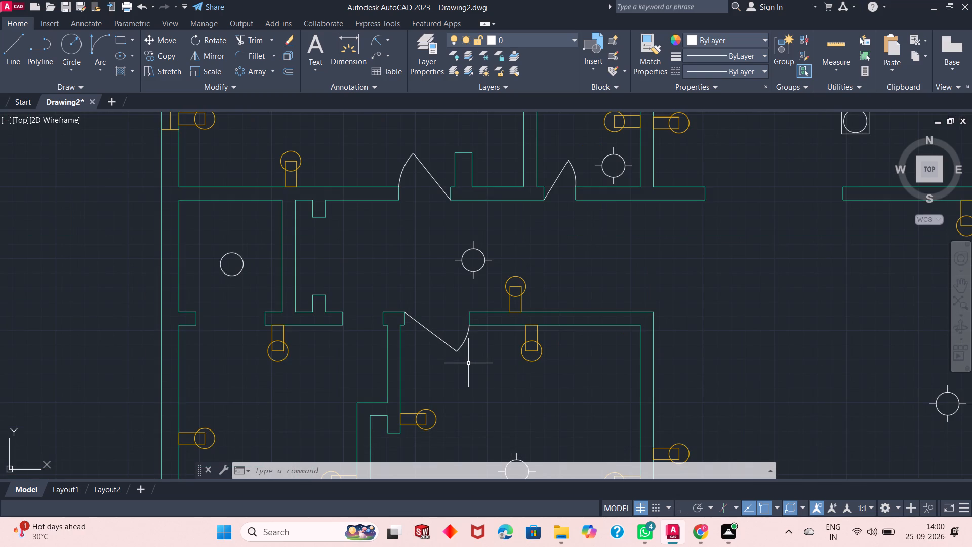
pyautogui.scroll(-2, 372, 358)
pyautogui.scroll(3, 370, 350)
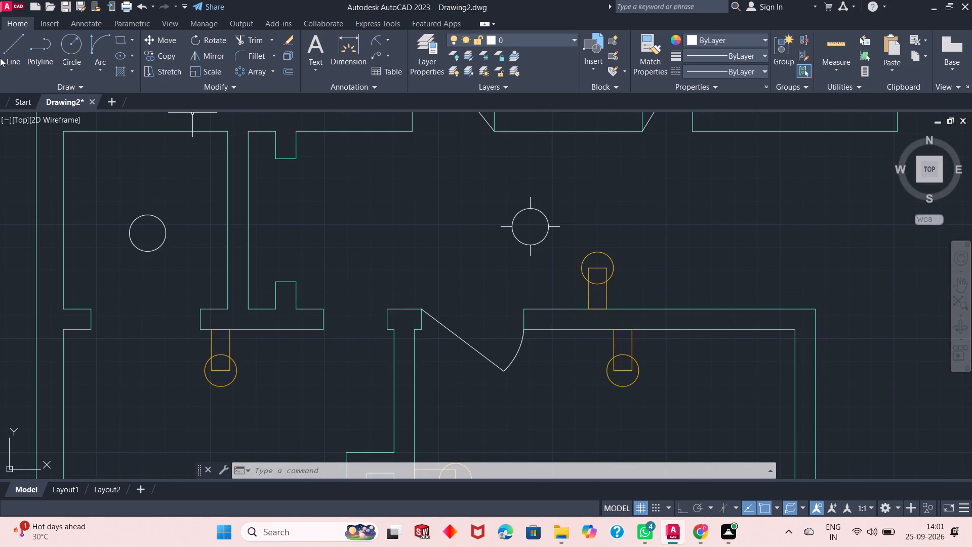
pyautogui.click(3, 51)
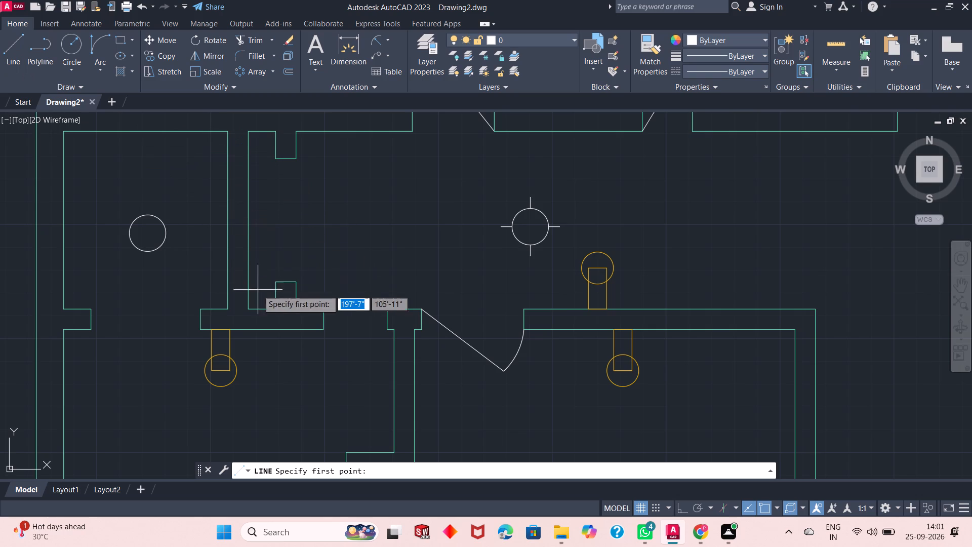
pyautogui.click(387, 309)
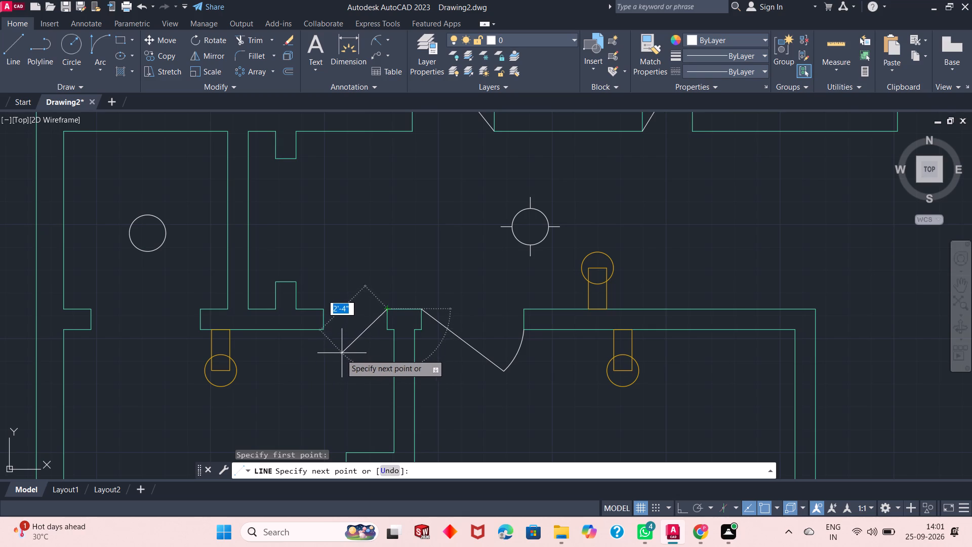
pyautogui.click(340, 357)
pyautogui.rightClick(333, 355)
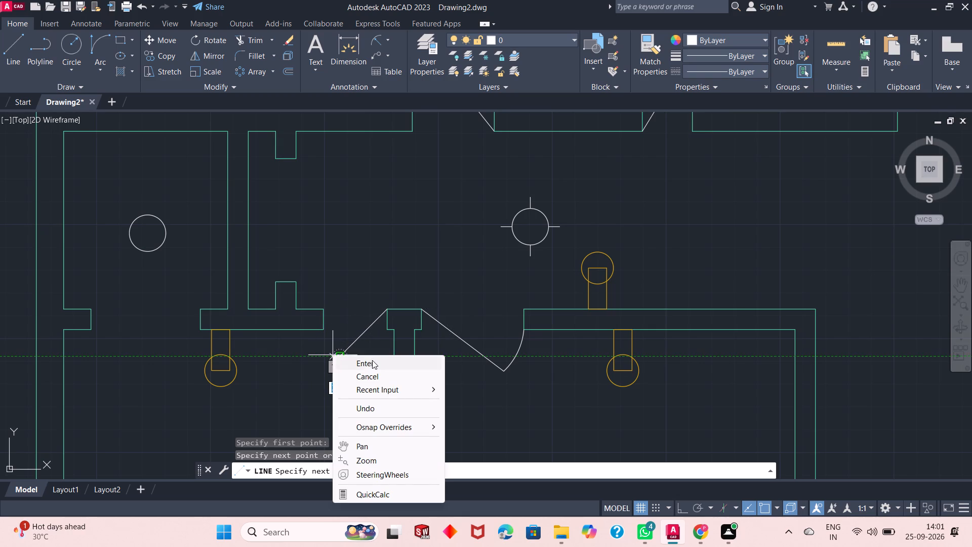
pyautogui.click(372, 360)
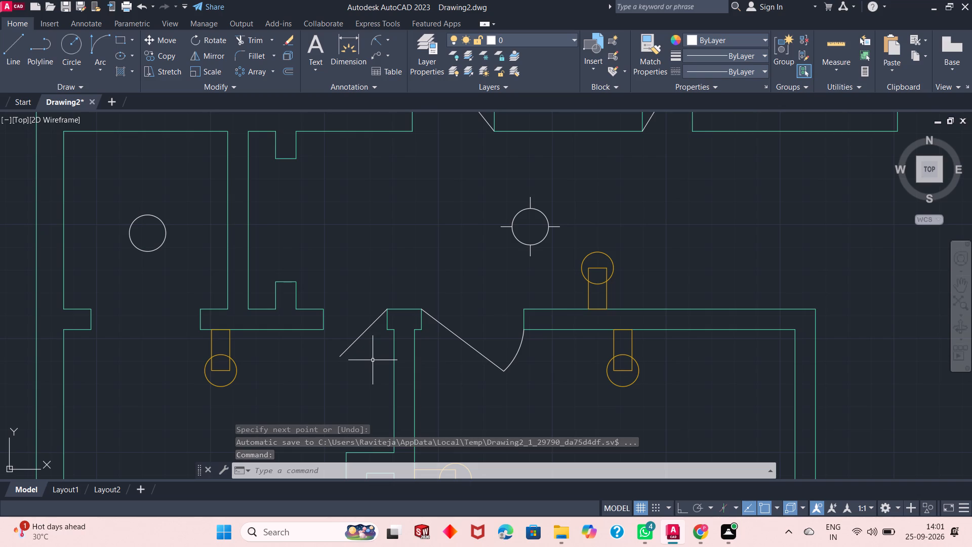
# Draw a start-end-direction arc from the southwest room door line's free end to the south corner of the opening's west jamb.
pyautogui.click(104, 45)
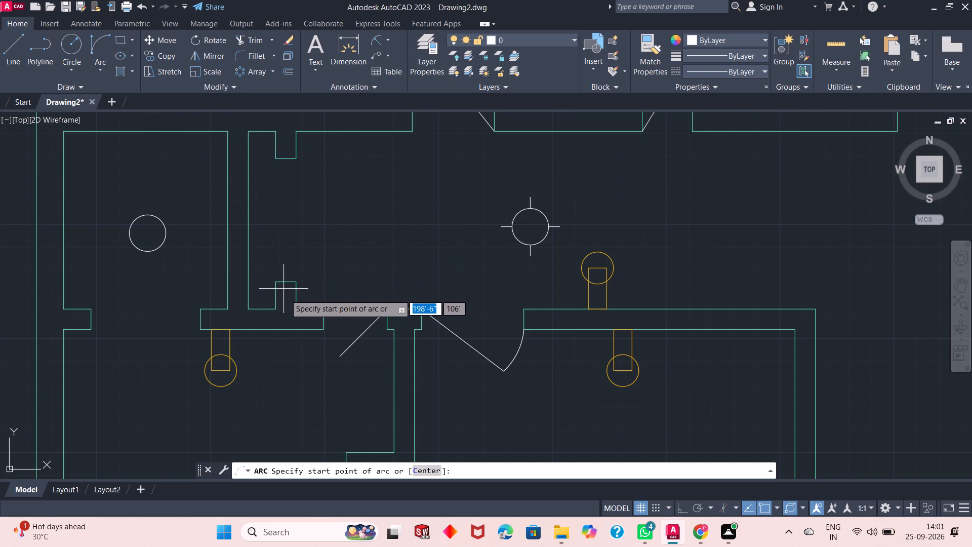
pyautogui.click(341, 360)
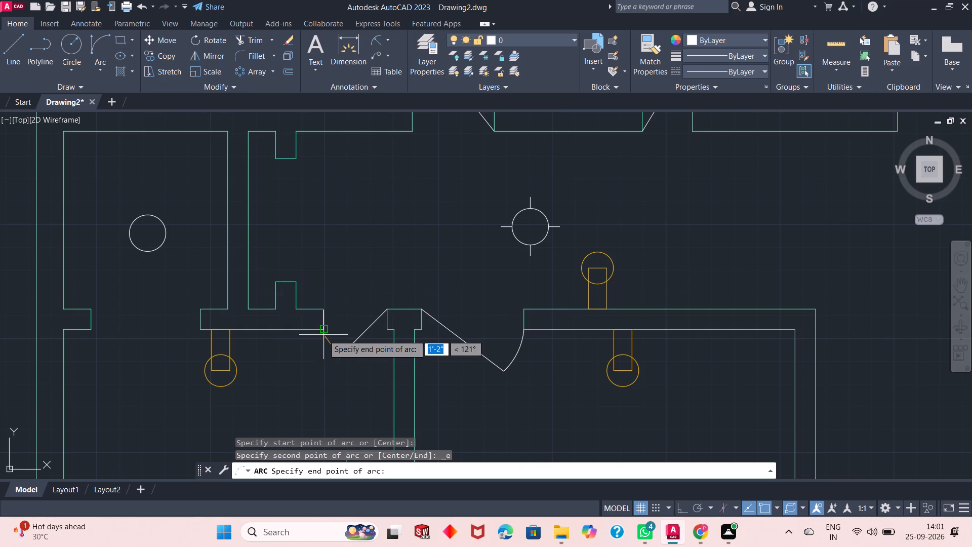
pyautogui.click(323, 333)
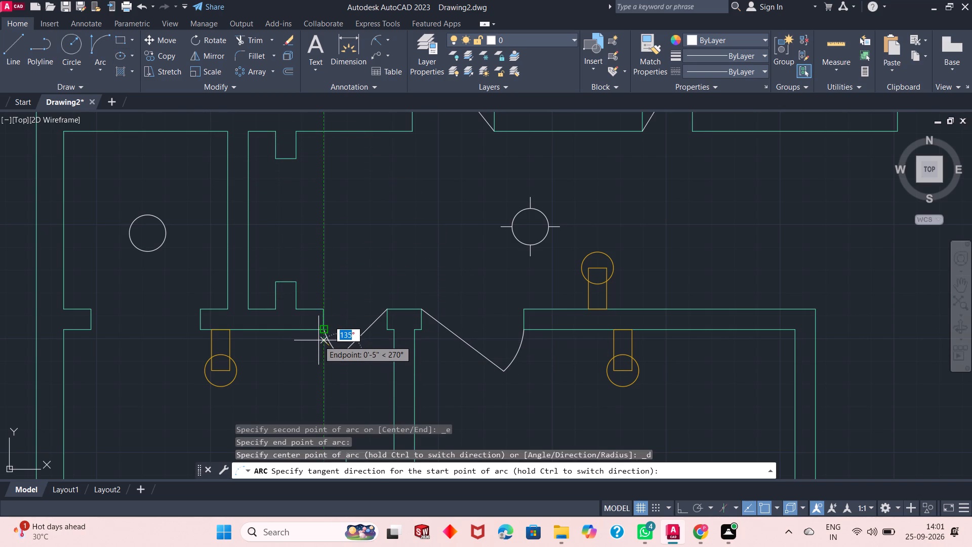
pyautogui.scroll(4, 340, 344)
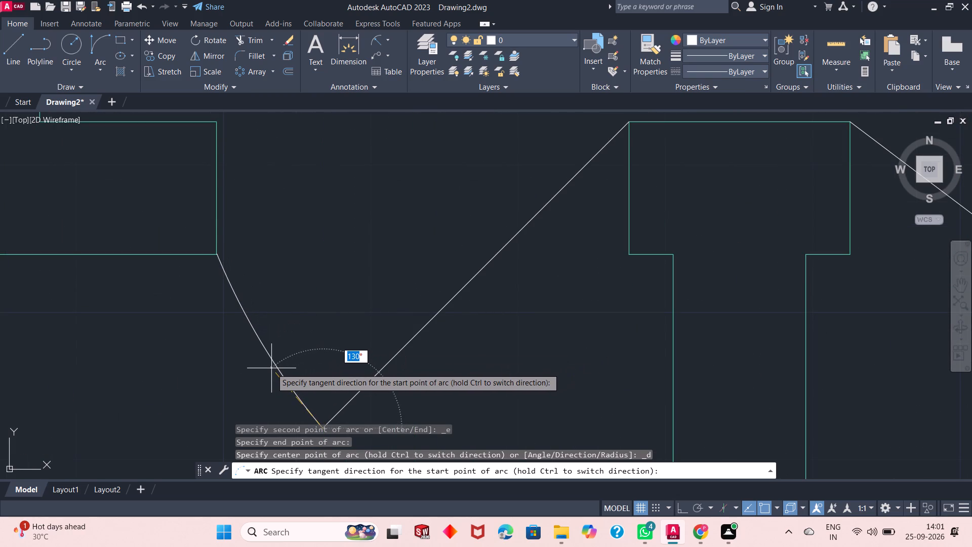
pyautogui.scroll(-1, 271, 368)
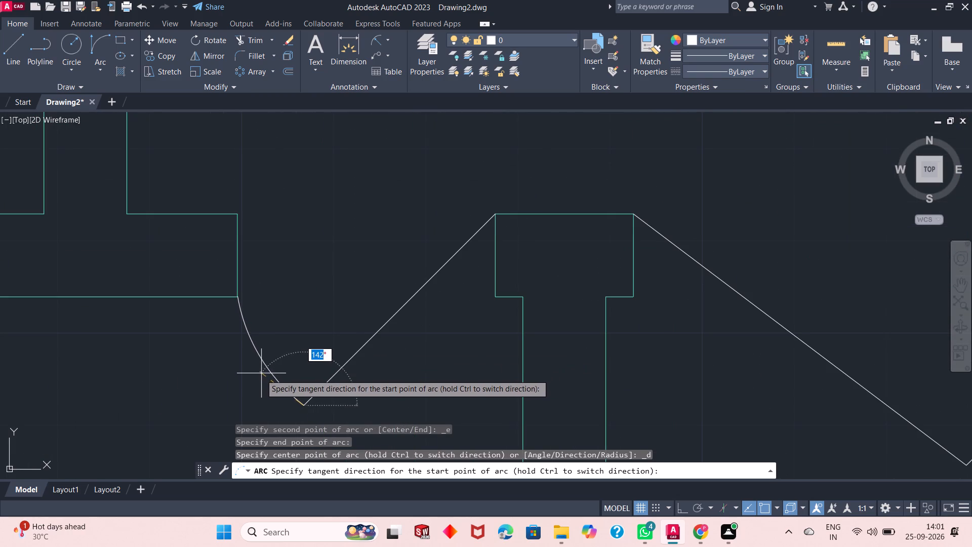
pyautogui.click(257, 378)
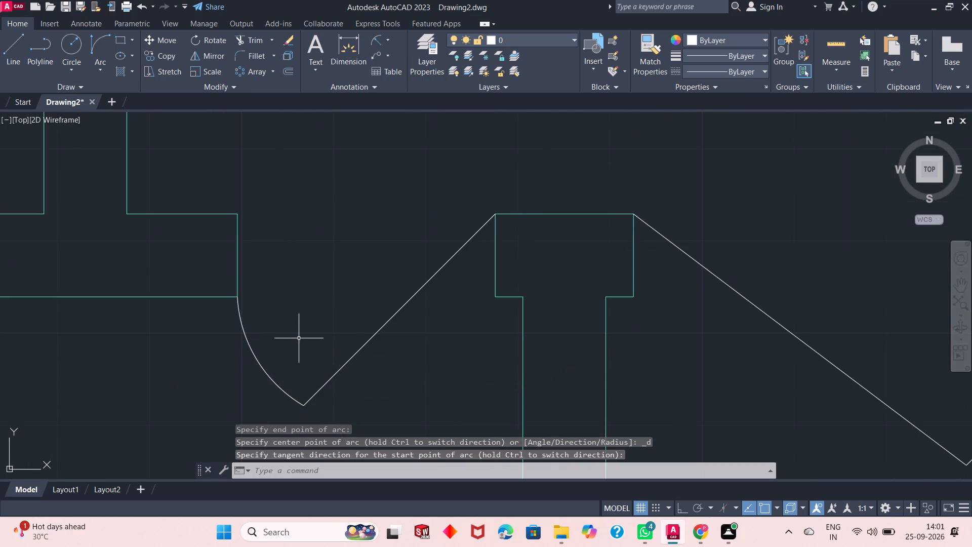
# Draw a door line about 4'-5" at 53° southeast from the west corner of the north stub wall at the hallway's west end.
pyautogui.scroll(-2, 299, 336)
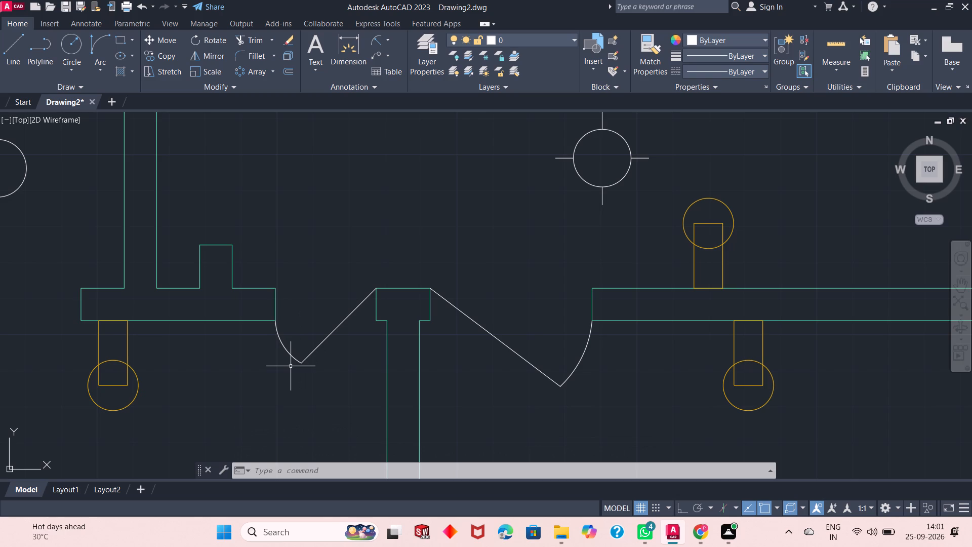
pyautogui.scroll(-3, 349, 336)
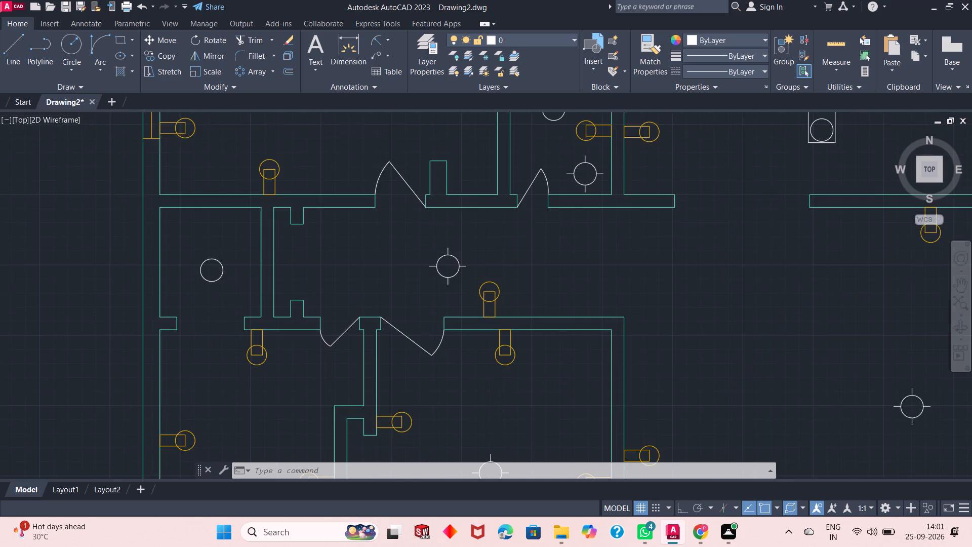
pyautogui.scroll(1, 357, 359)
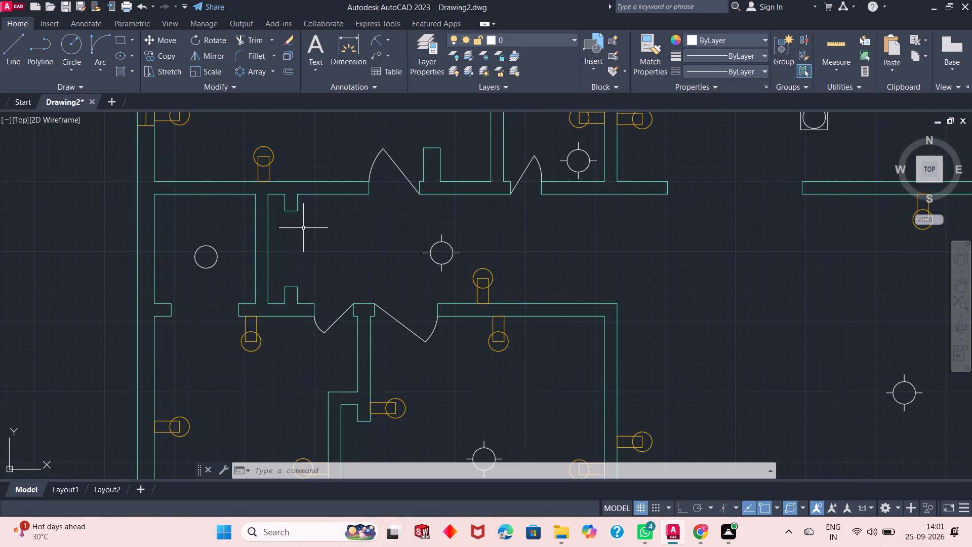
pyautogui.scroll(1, 304, 227)
pyautogui.click(17, 54)
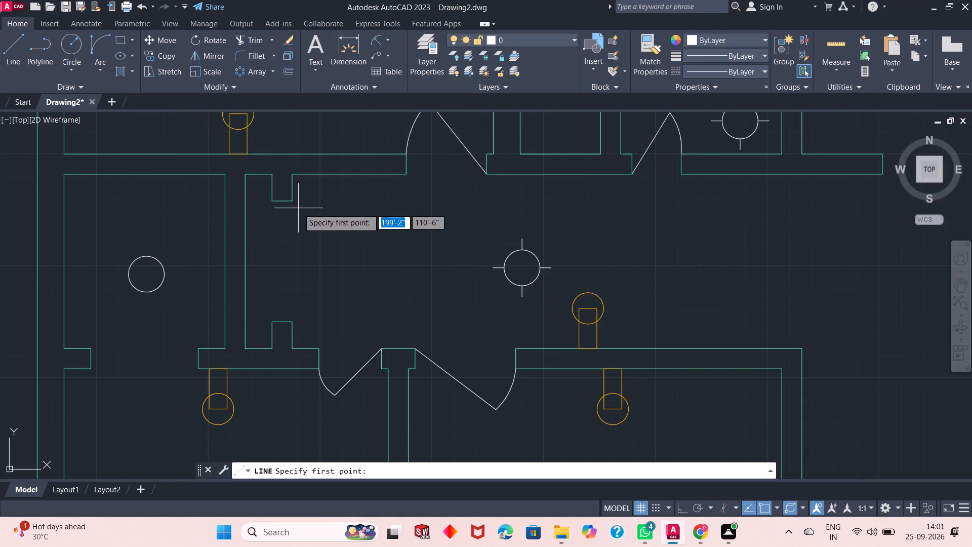
pyautogui.click(272, 197)
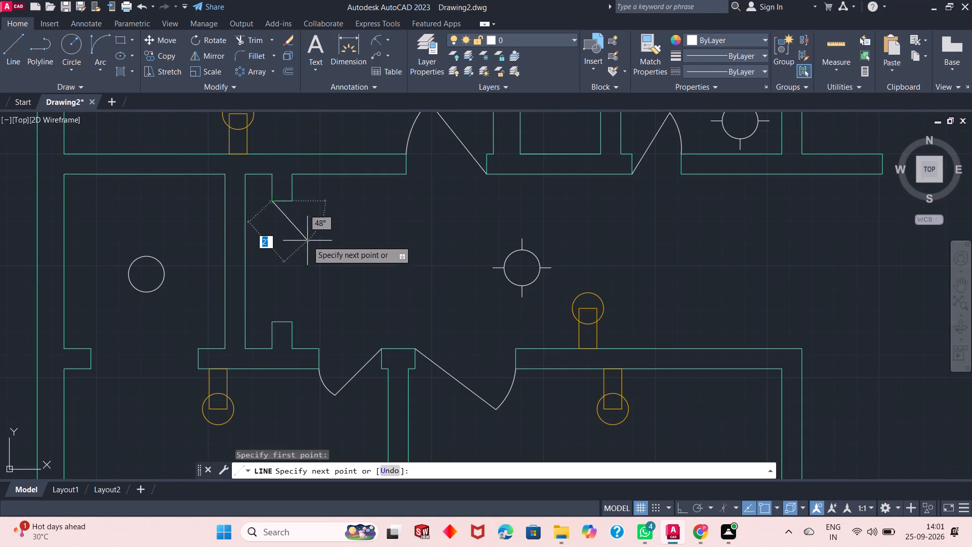
pyautogui.click(343, 294)
pyautogui.rightClick(345, 272)
pyautogui.click(364, 276)
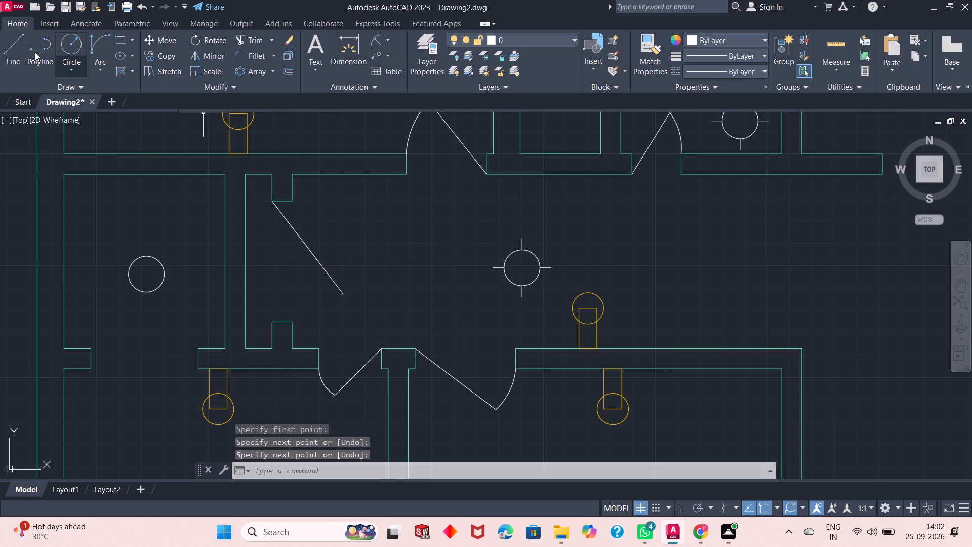
# Draw a start-end-direction arc from the hallway door line's free end to the upper east corner of the opposite south stub wall.
pyautogui.click(109, 49)
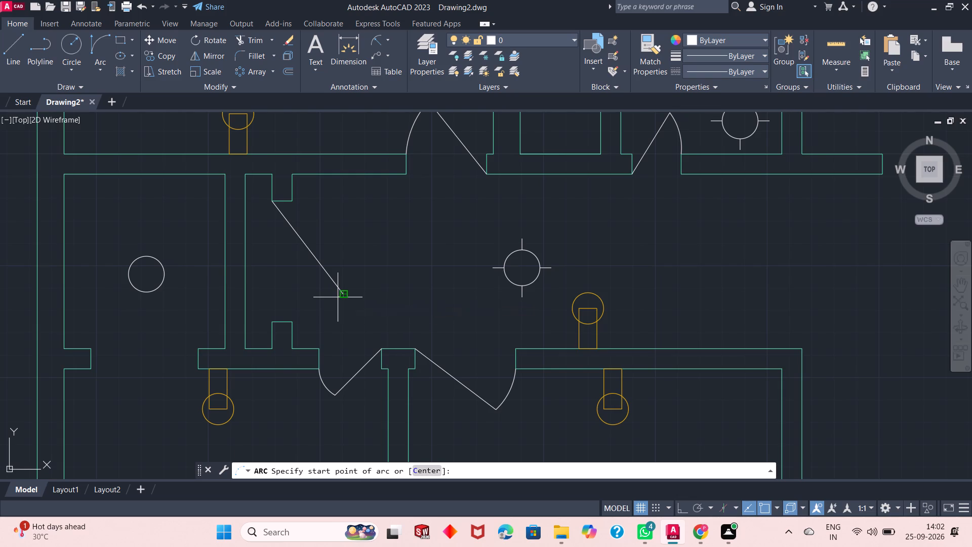
pyautogui.click(338, 297)
pyautogui.click(290, 322)
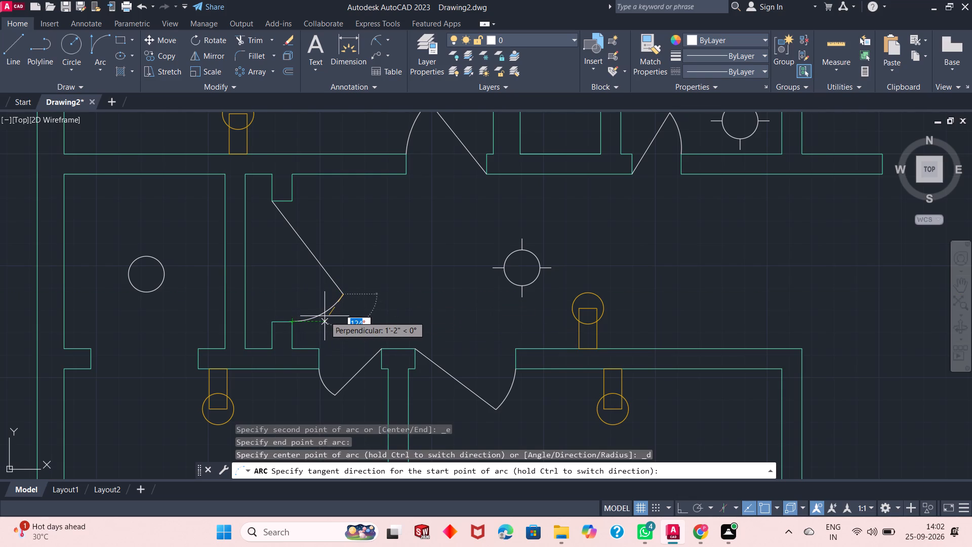
pyautogui.click(325, 317)
pyautogui.rightClick(358, 248)
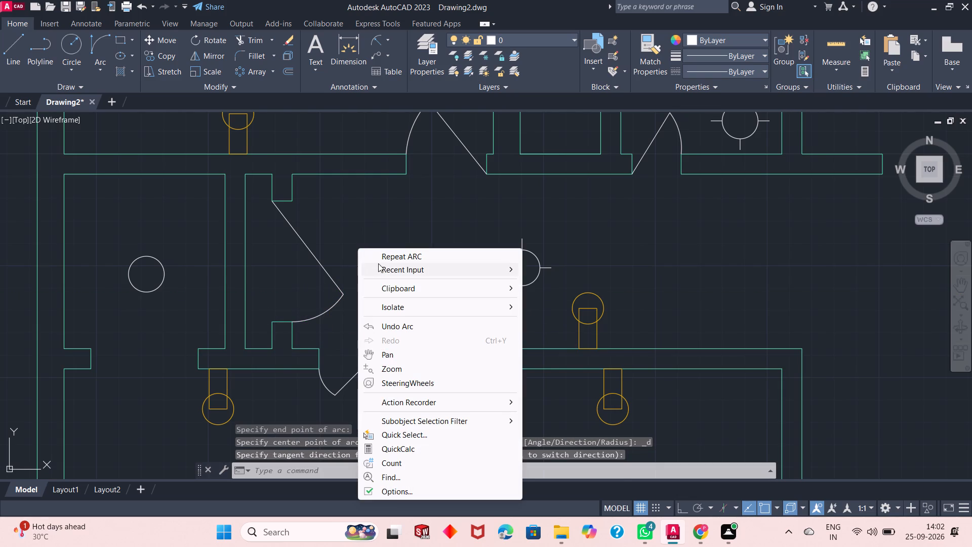
pyautogui.click(360, 238)
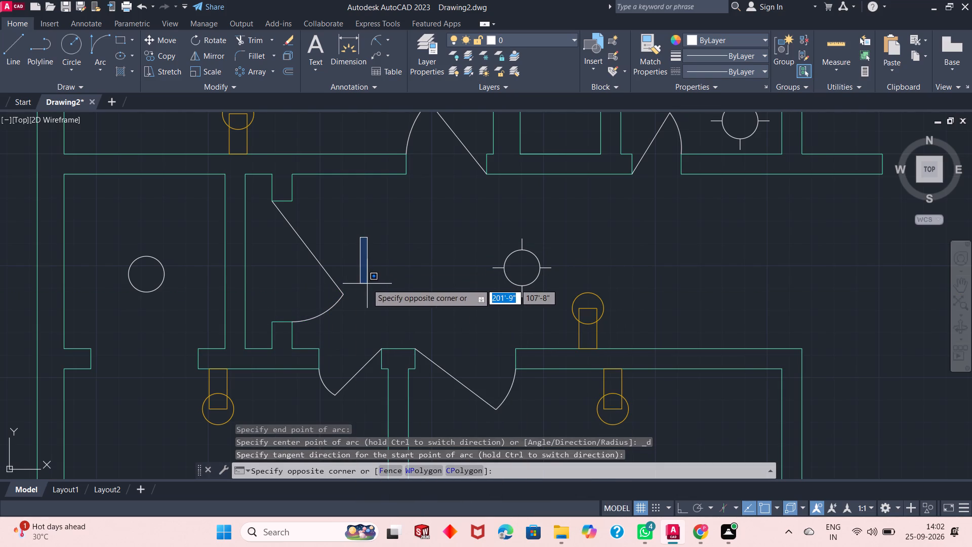
pyautogui.click(368, 284)
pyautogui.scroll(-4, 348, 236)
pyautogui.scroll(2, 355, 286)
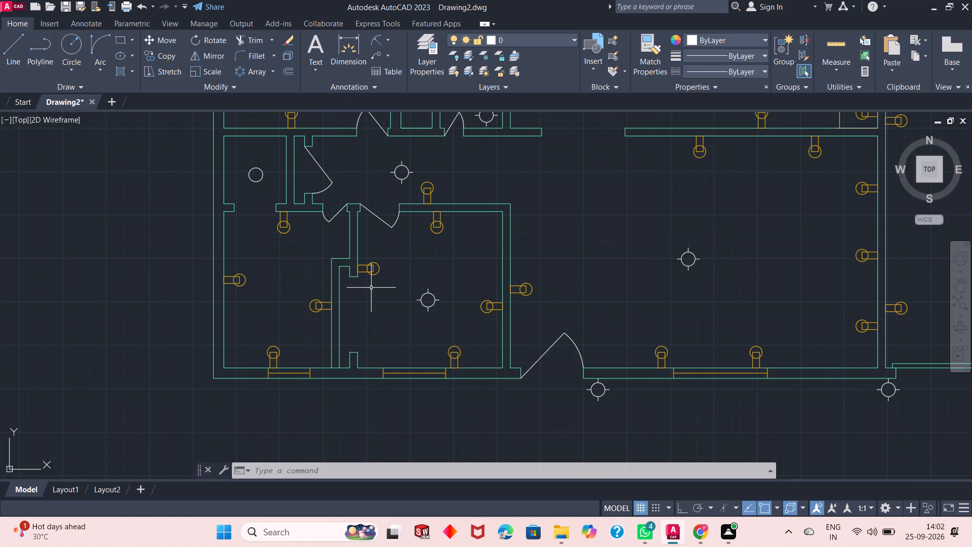
# Make Layer5 the current drawing layer.
pyautogui.scroll(-1, 391, 253)
pyautogui.scroll(1, 391, 253)
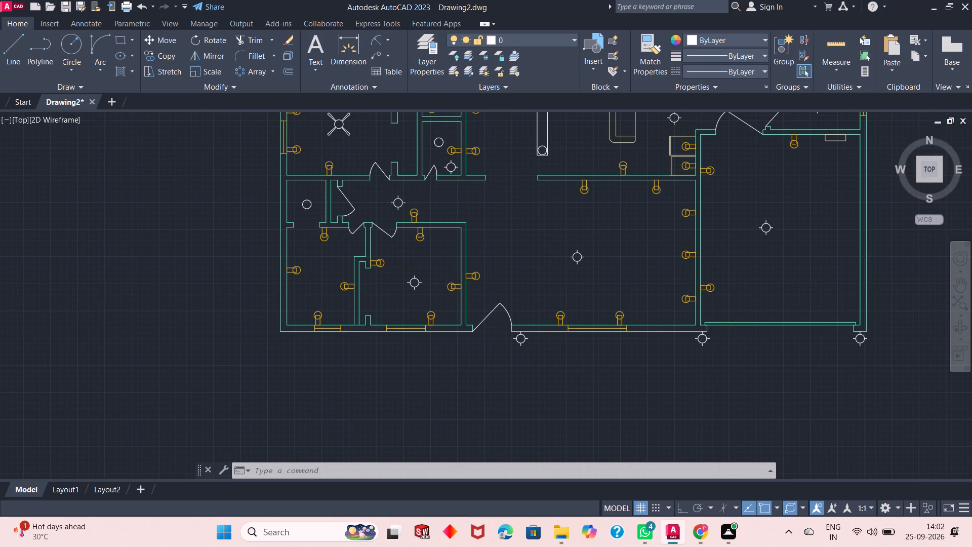
pyautogui.scroll(-1, 391, 253)
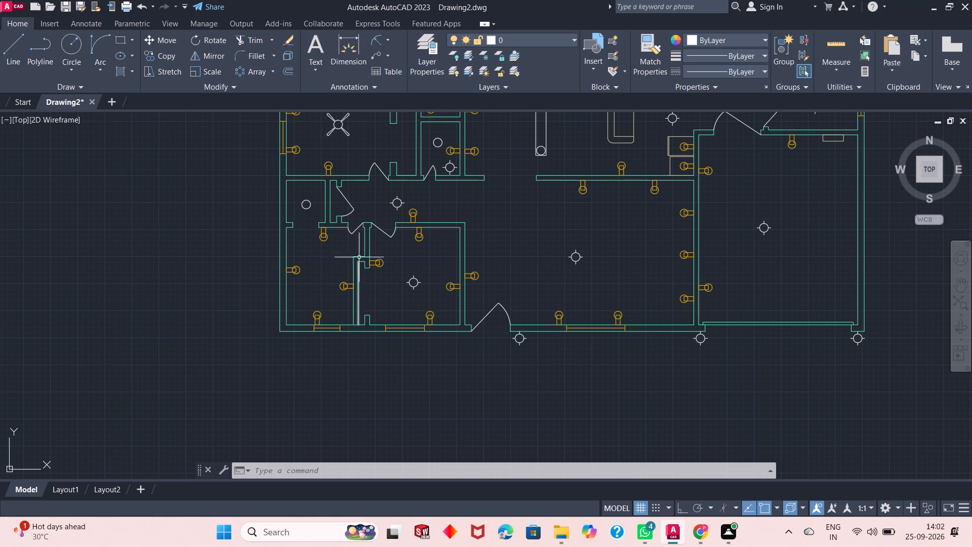
pyautogui.click(532, 42)
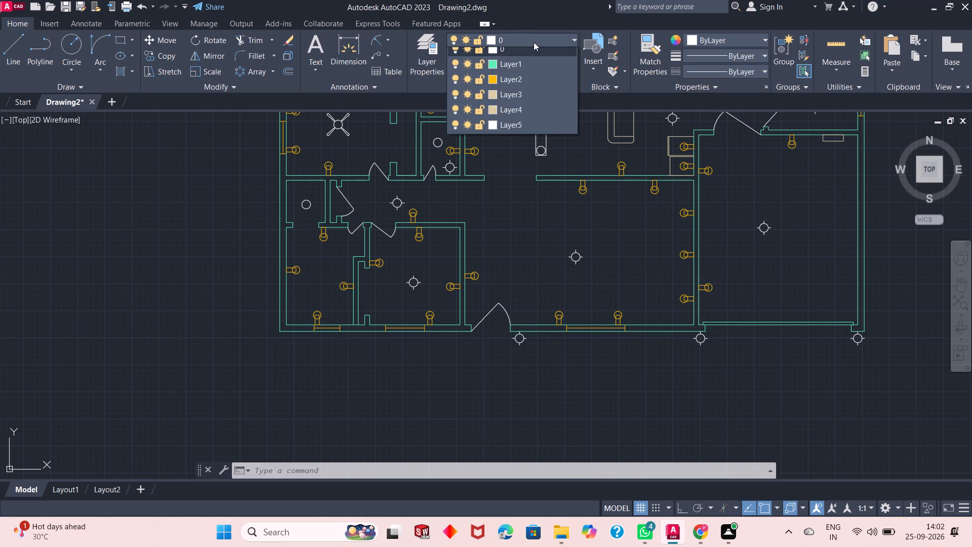
pyautogui.click(529, 130)
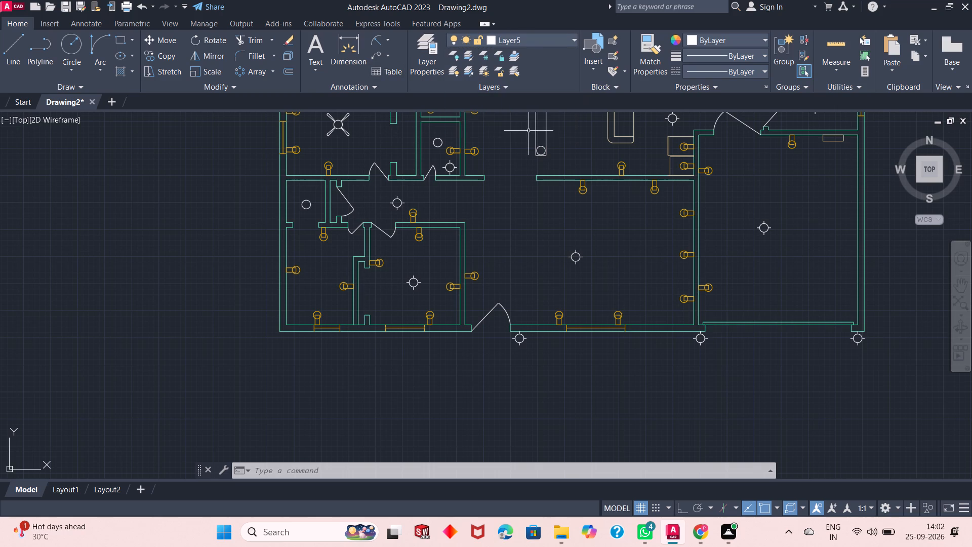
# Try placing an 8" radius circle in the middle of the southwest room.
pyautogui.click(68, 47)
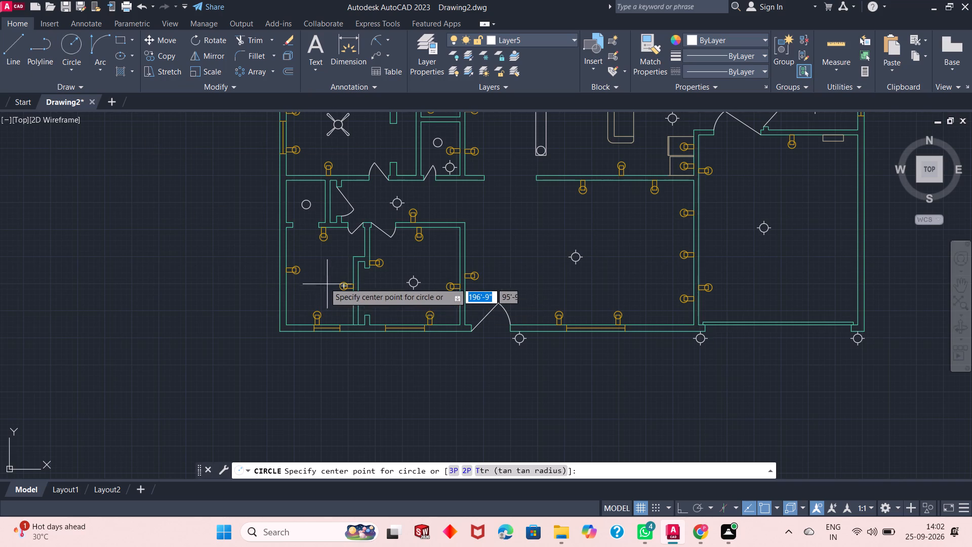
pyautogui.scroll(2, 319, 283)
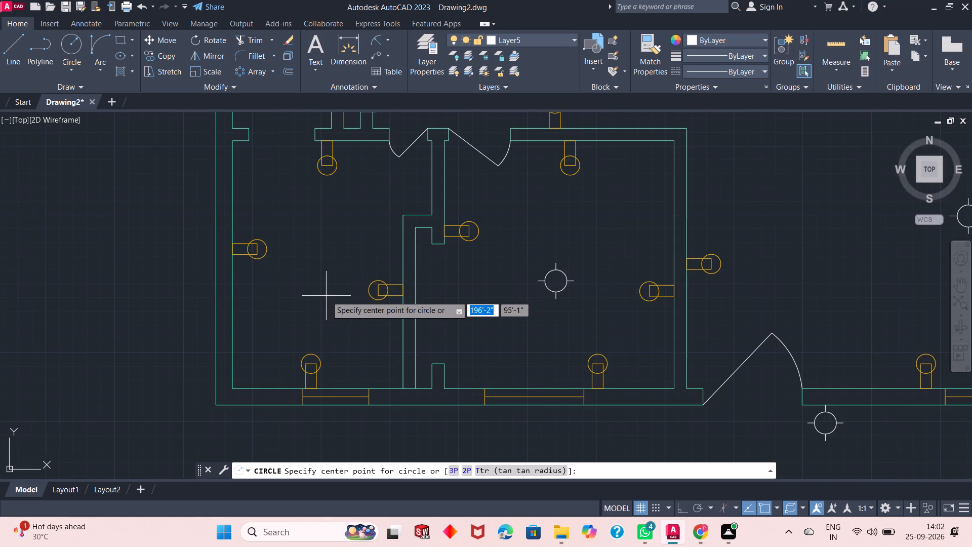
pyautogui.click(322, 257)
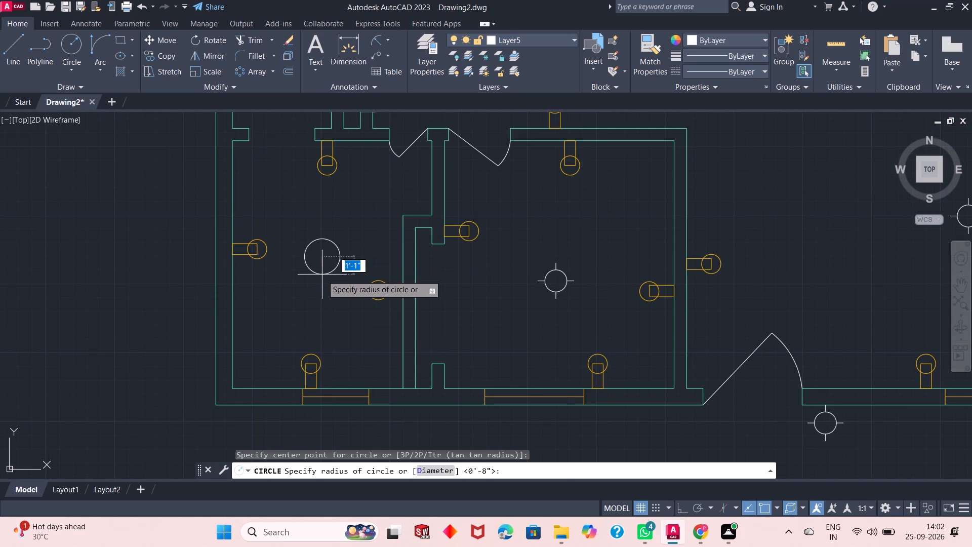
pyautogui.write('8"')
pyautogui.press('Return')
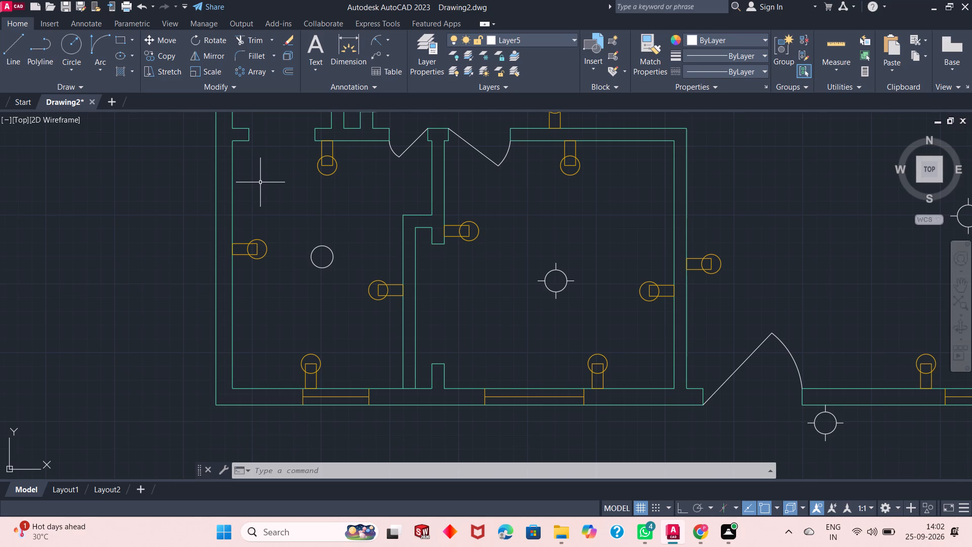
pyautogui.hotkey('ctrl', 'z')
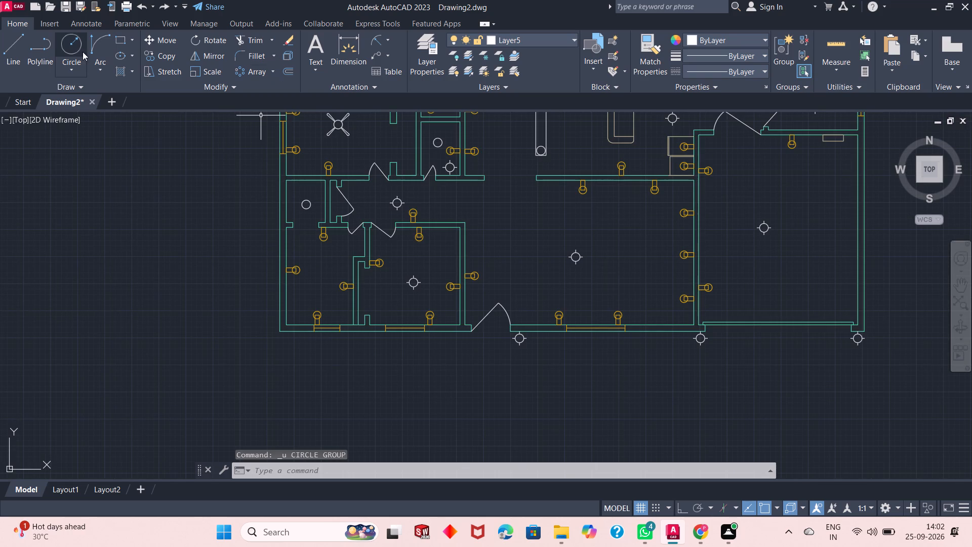
# Draw an 8" radius ceiling-light circle near the middle of the southwest room.
pyautogui.click(77, 52)
pyautogui.scroll(2, 334, 297)
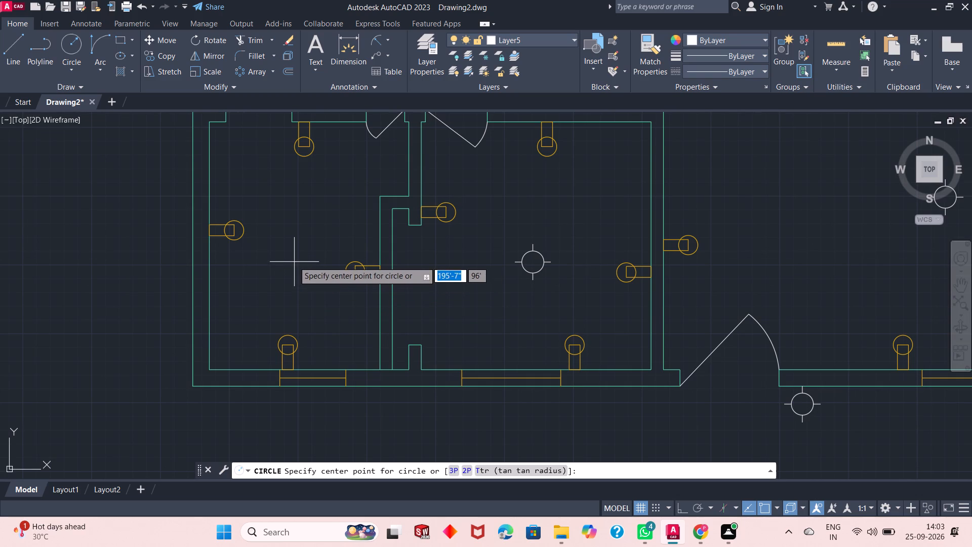
pyautogui.click(293, 261)
pyautogui.write('8"')
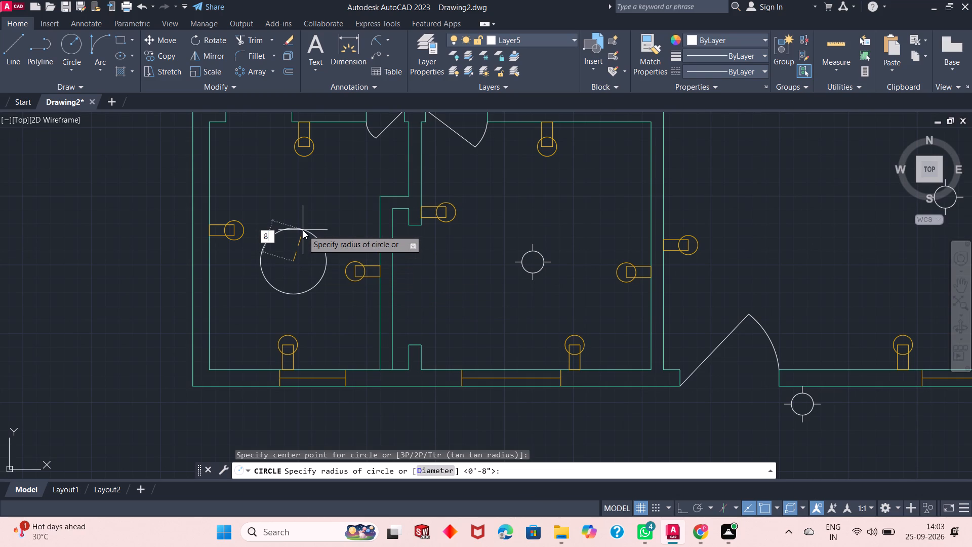
pyautogui.press('Return')
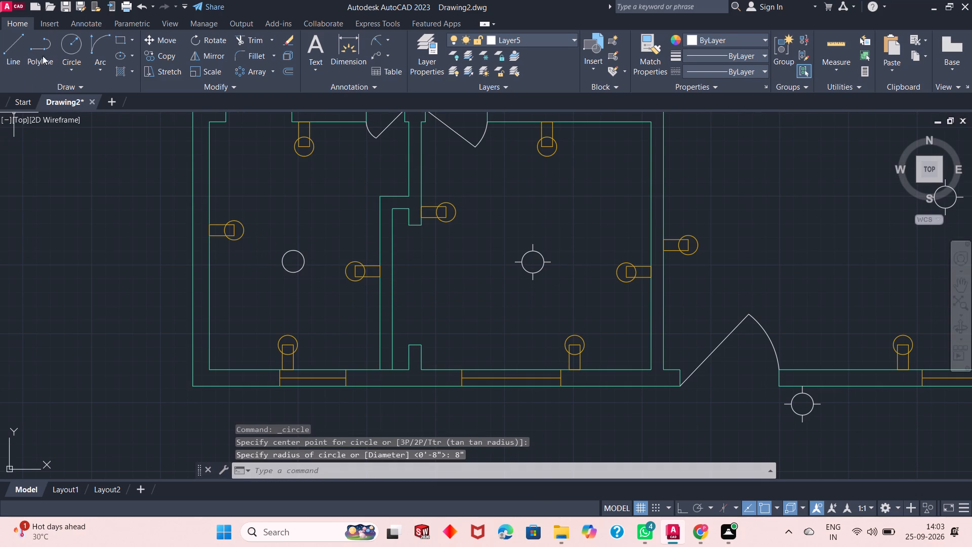
# With ortho on, draw 5" tick lines outward from the north and east quadrants of the southwest room's light circle.
pyautogui.click(17, 49)
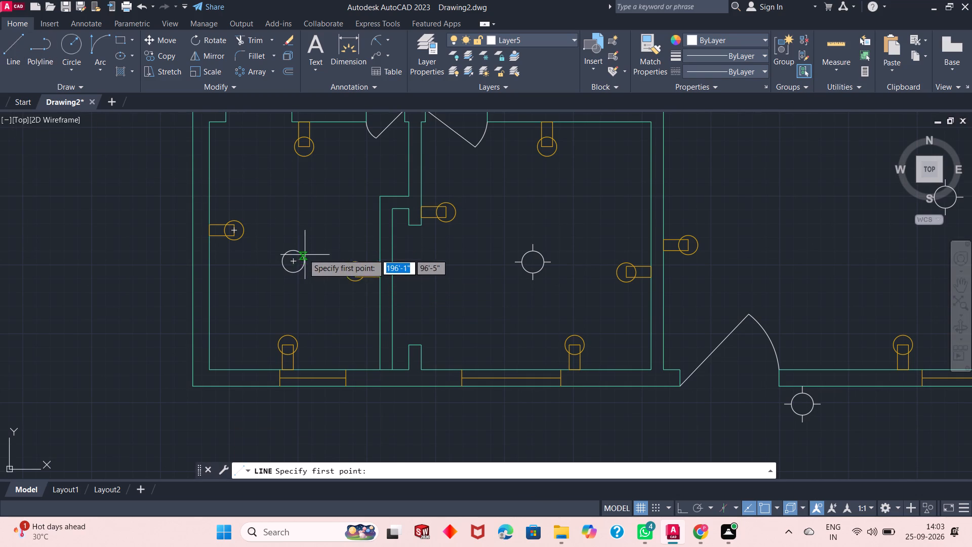
pyautogui.click(292, 248)
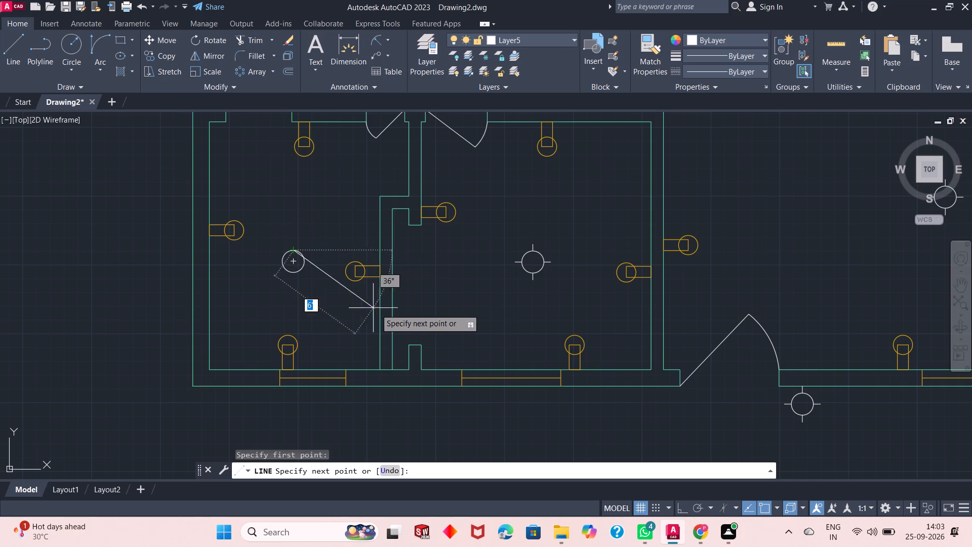
pyautogui.press('F8')
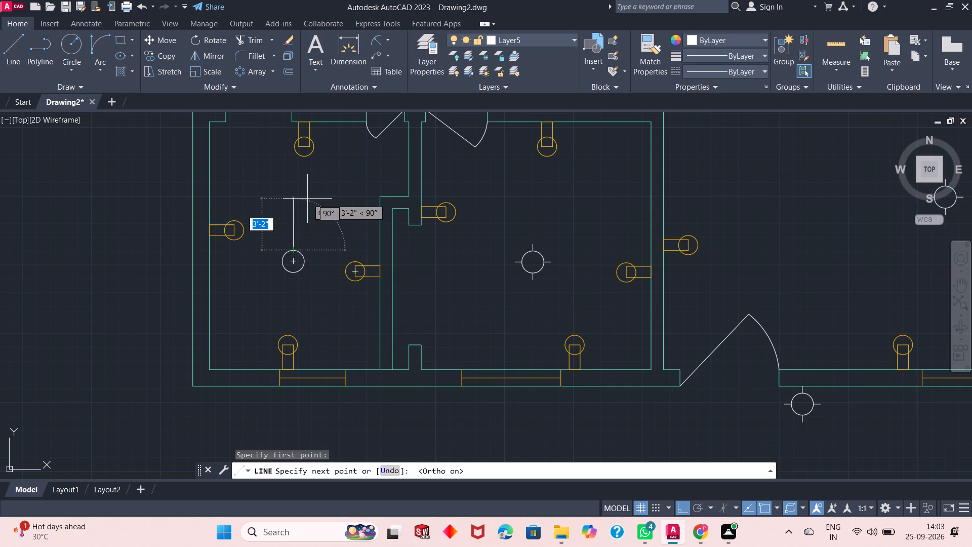
pyautogui.write('5"')
pyautogui.press('Return')
pyautogui.press('Return')
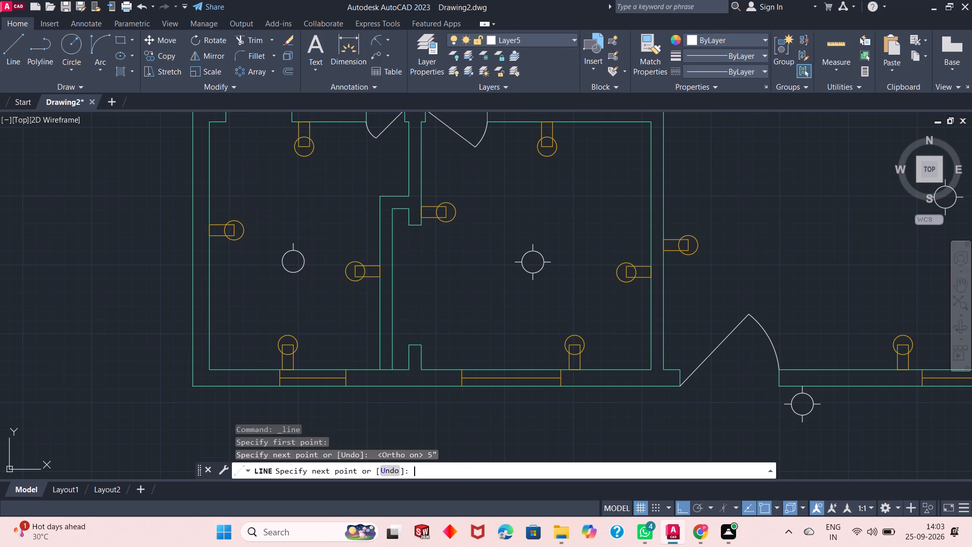
pyautogui.press('Return')
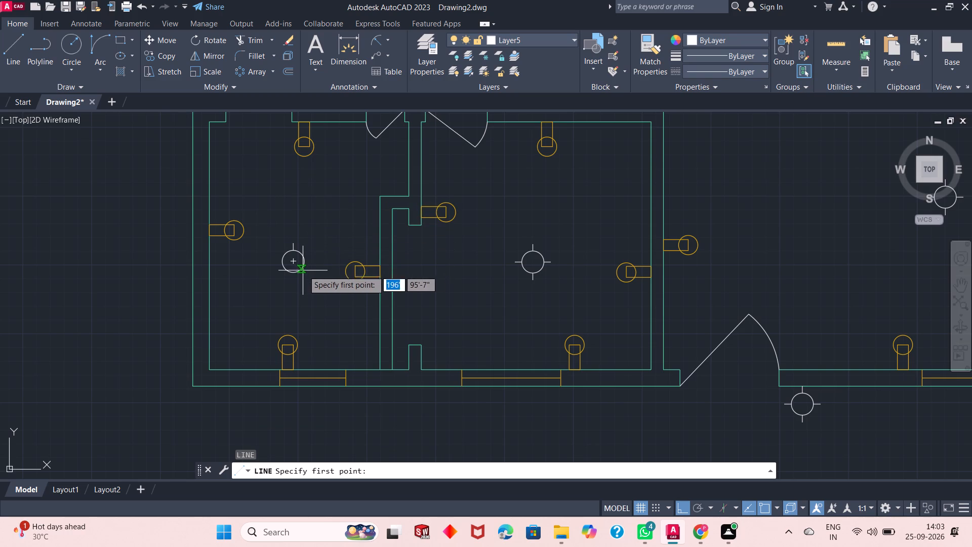
pyautogui.click(304, 265)
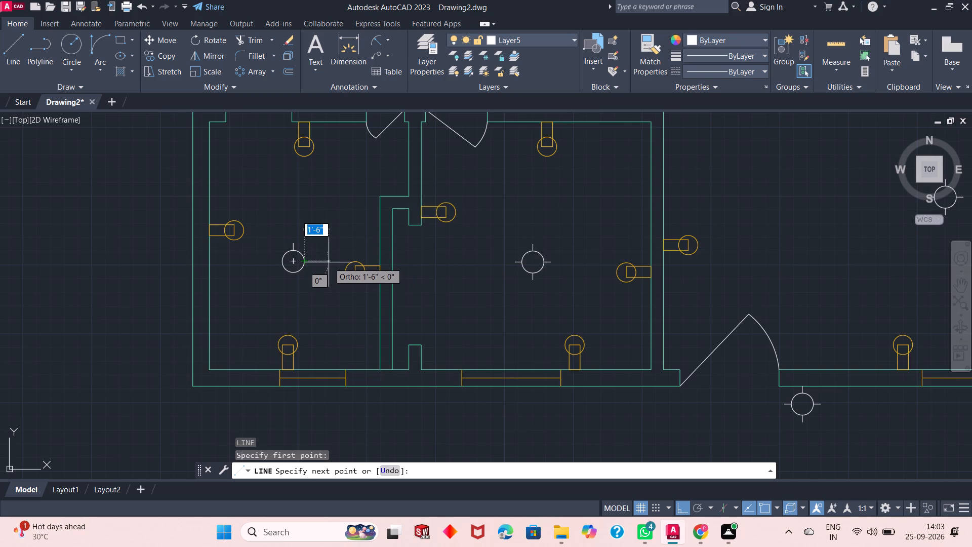
pyautogui.write('5"')
pyautogui.press('Return')
pyautogui.press('Return')
# Draw 5" tick lines outward from the south and west quadrants of the southwest room's light circle.
pyautogui.press('Return')
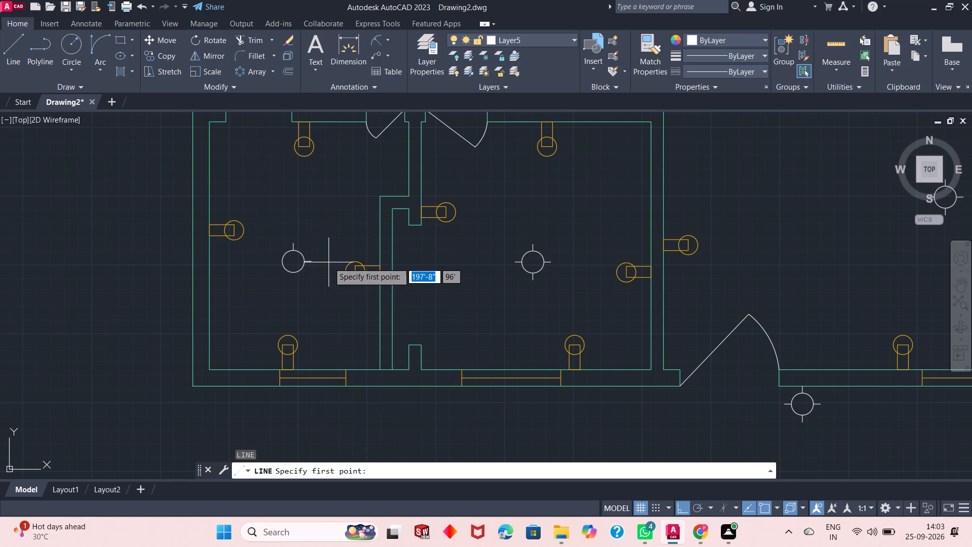
pyautogui.click(293, 275)
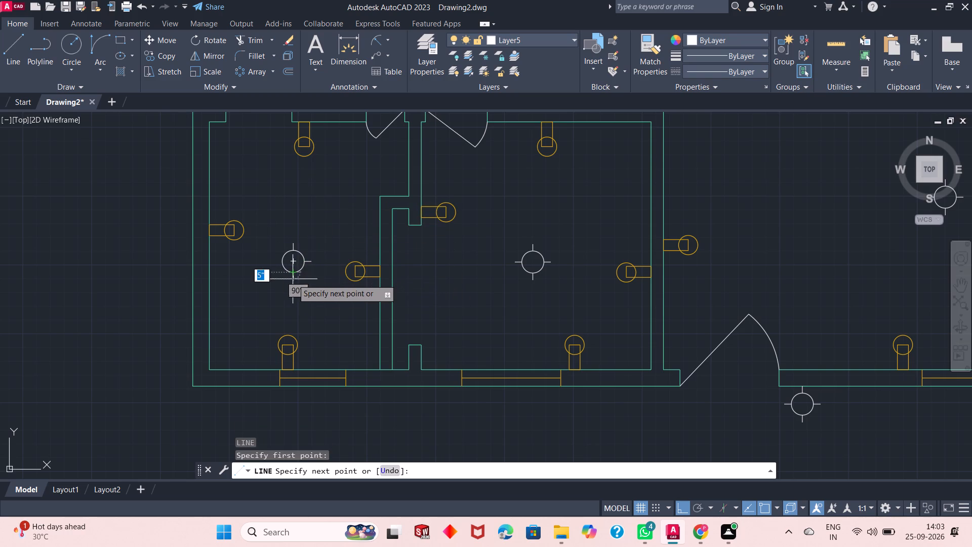
pyautogui.write('5"')
pyautogui.press('Return')
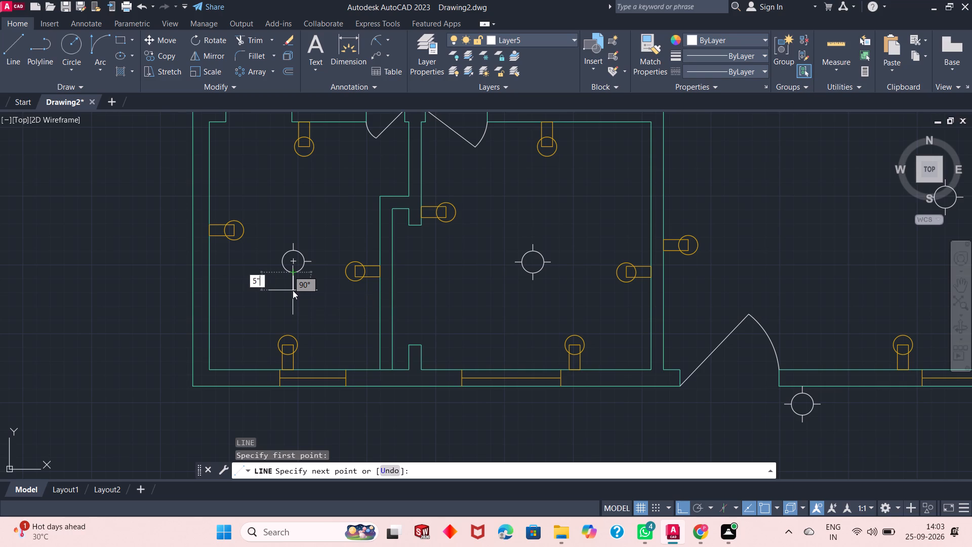
pyautogui.press('Return')
pyautogui.press('Return')
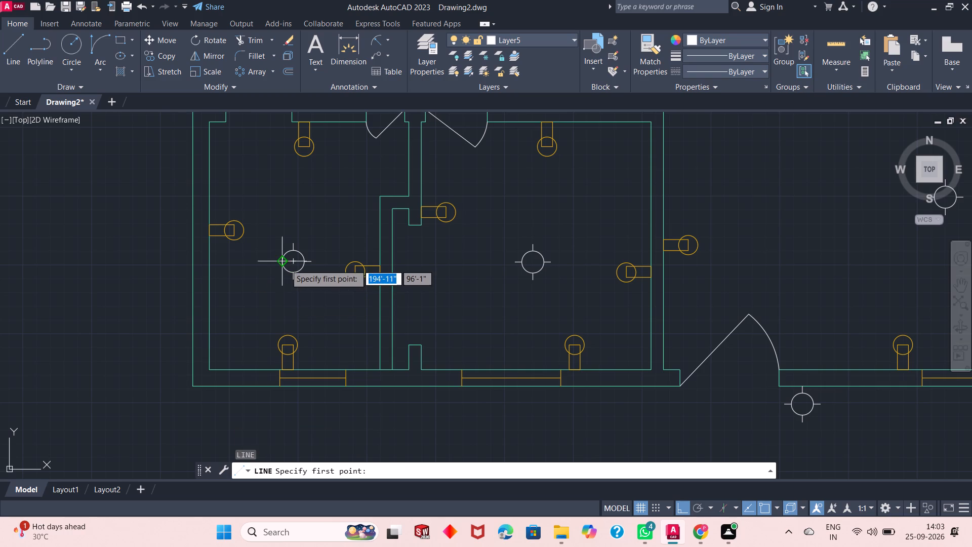
pyautogui.click(285, 264)
pyautogui.write('5"')
pyautogui.press('Return')
pyautogui.press('Return')
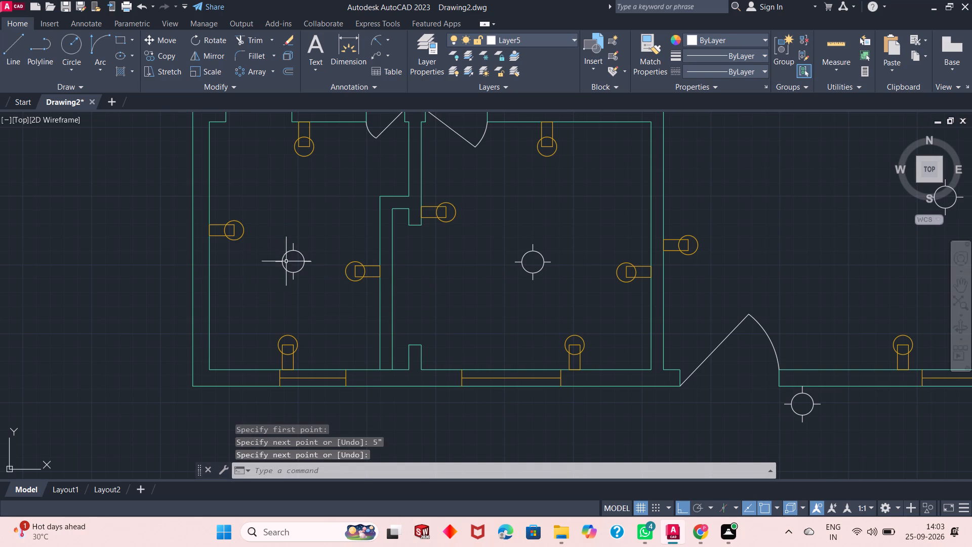
# Review the whole floor plan, checking the light symbols and door openings.
pyautogui.scroll(1, 291, 261)
pyautogui.scroll(-2, 292, 263)
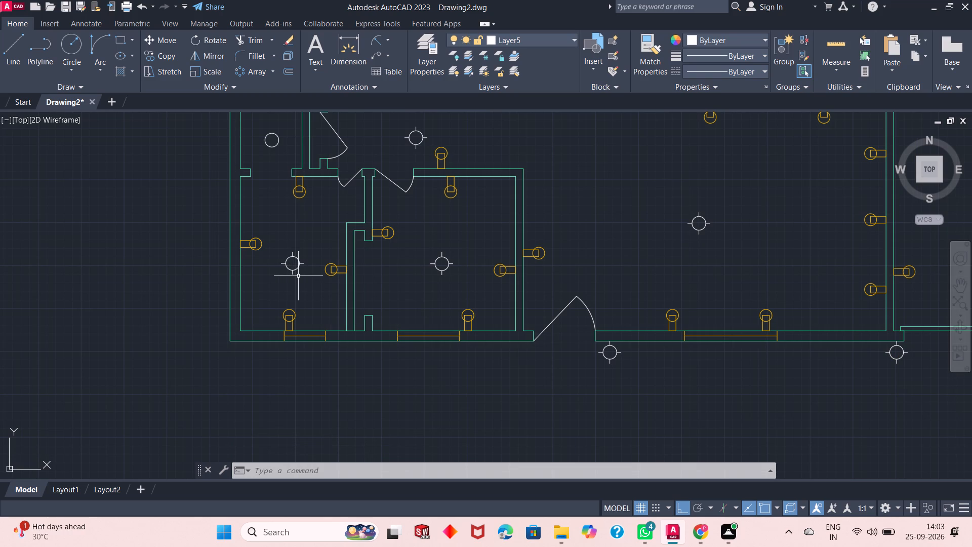
pyautogui.scroll(1, 298, 277)
pyautogui.scroll(-3, 298, 277)
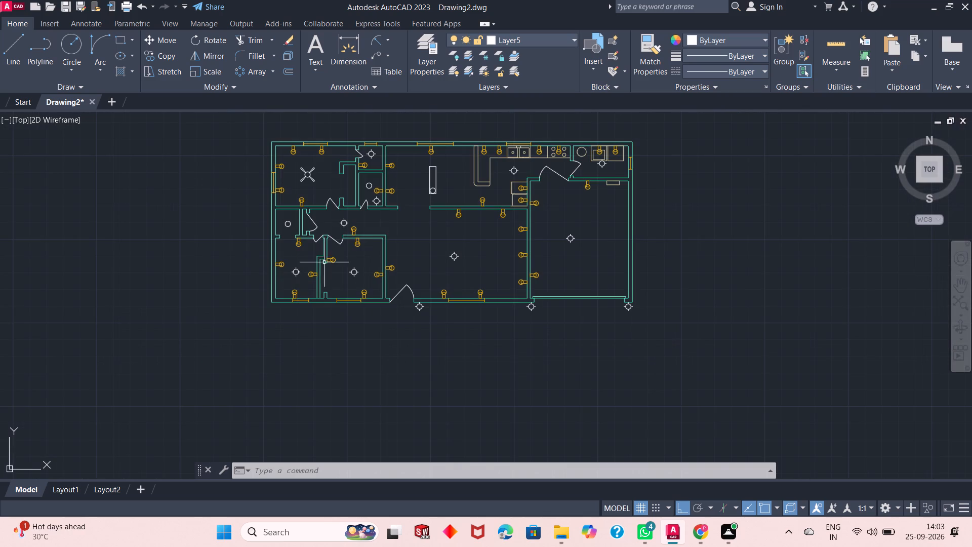
pyautogui.scroll(1, 344, 242)
pyautogui.scroll(-1, 344, 242)
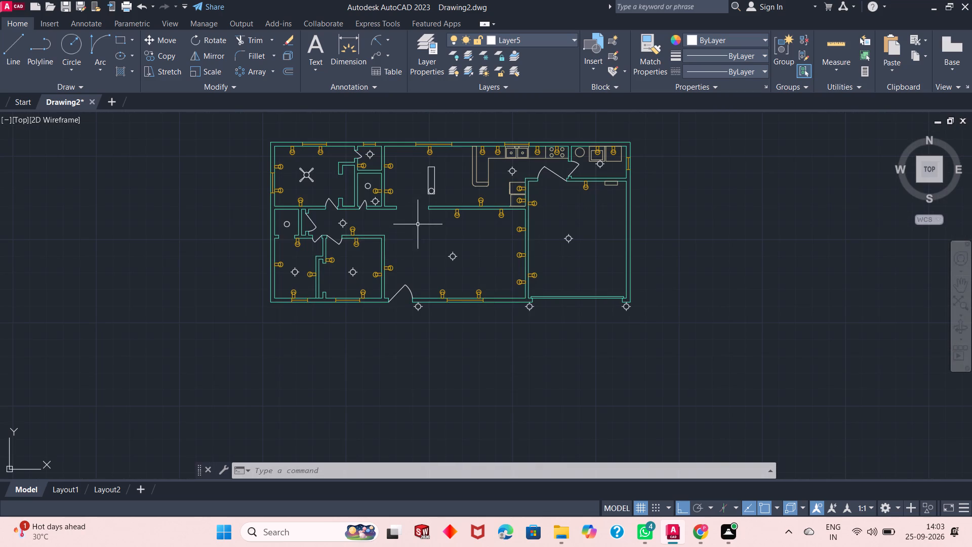
pyautogui.scroll(1, 428, 219)
pyautogui.scroll(-1, 428, 219)
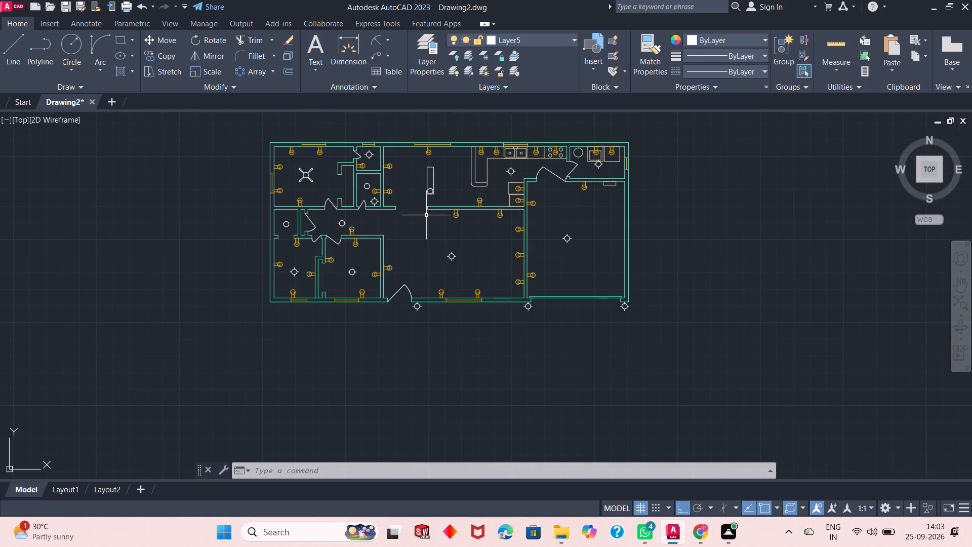
pyautogui.scroll(1, 450, 196)
pyautogui.scroll(-1, 398, 240)
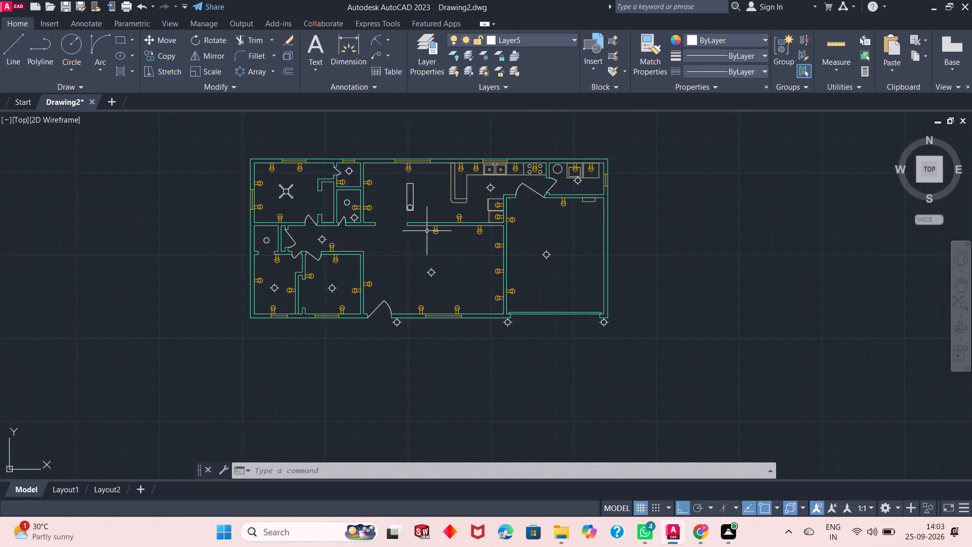
# On layer 0 with ortho off, draw a folding door of two 2' lines at 45° and 135° from the closet opening's south jamb.
pyautogui.scroll(1, 454, 220)
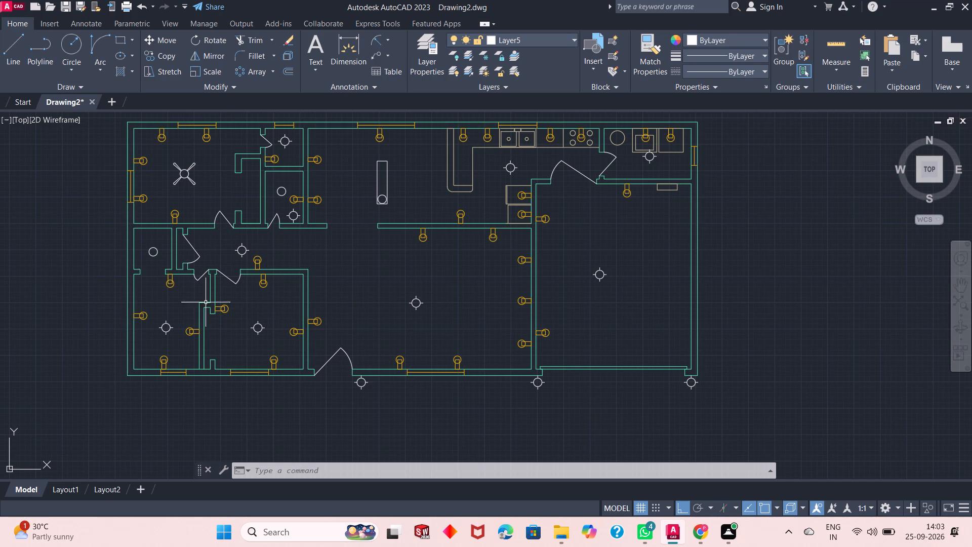
pyautogui.scroll(2, 212, 349)
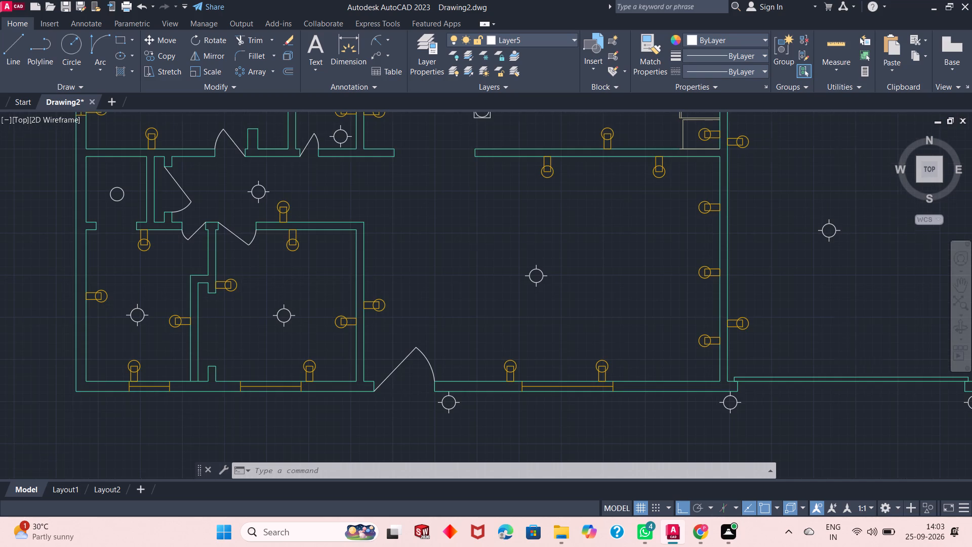
pyautogui.click(539, 42)
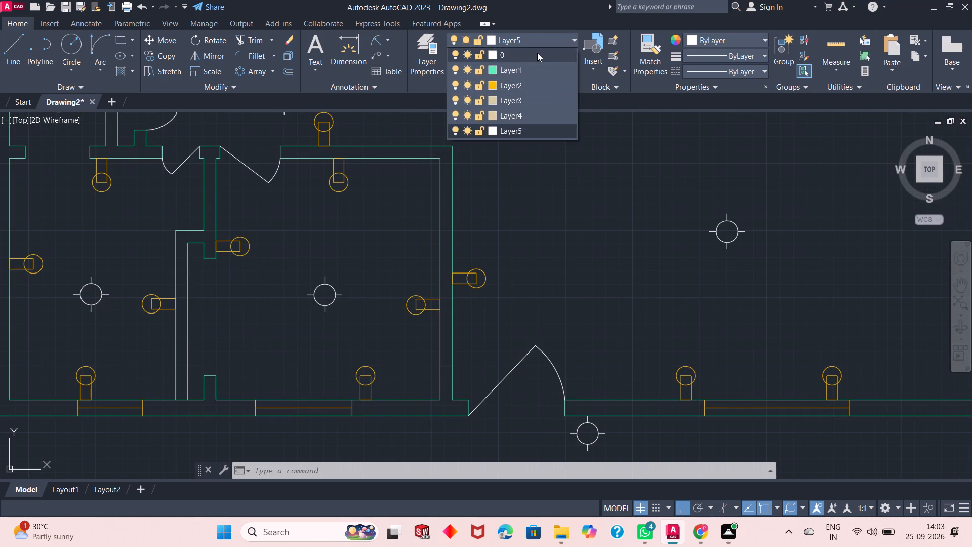
pyautogui.click(537, 55)
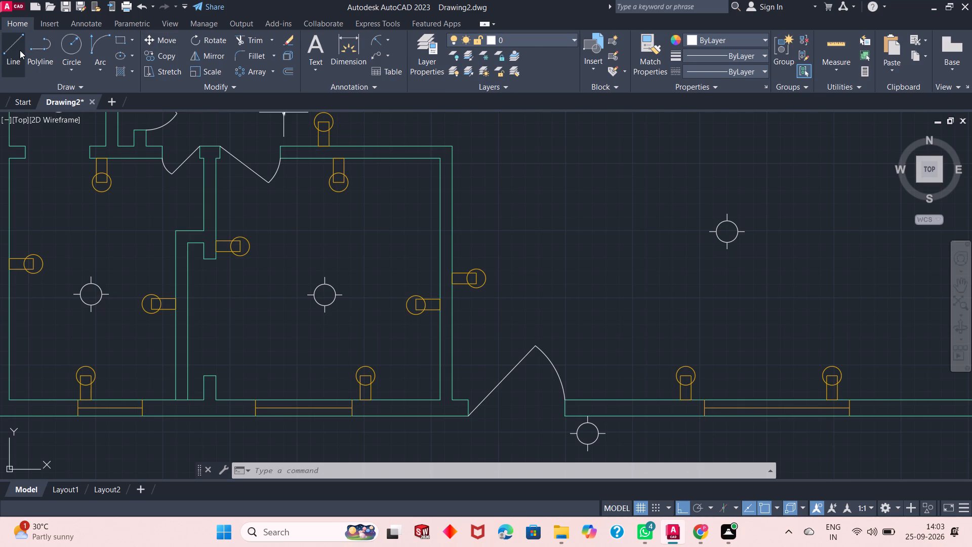
pyautogui.click(20, 50)
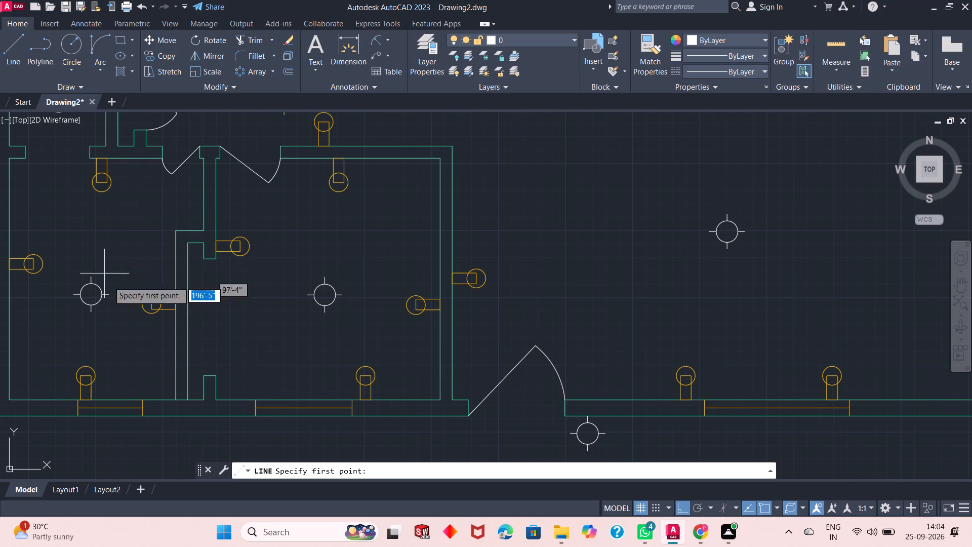
pyautogui.click(212, 374)
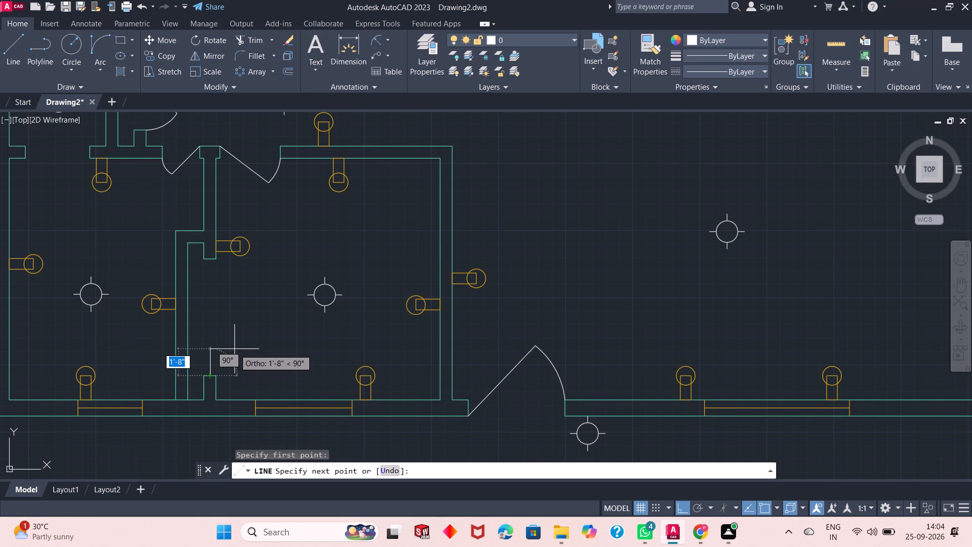
pyautogui.press('F8')
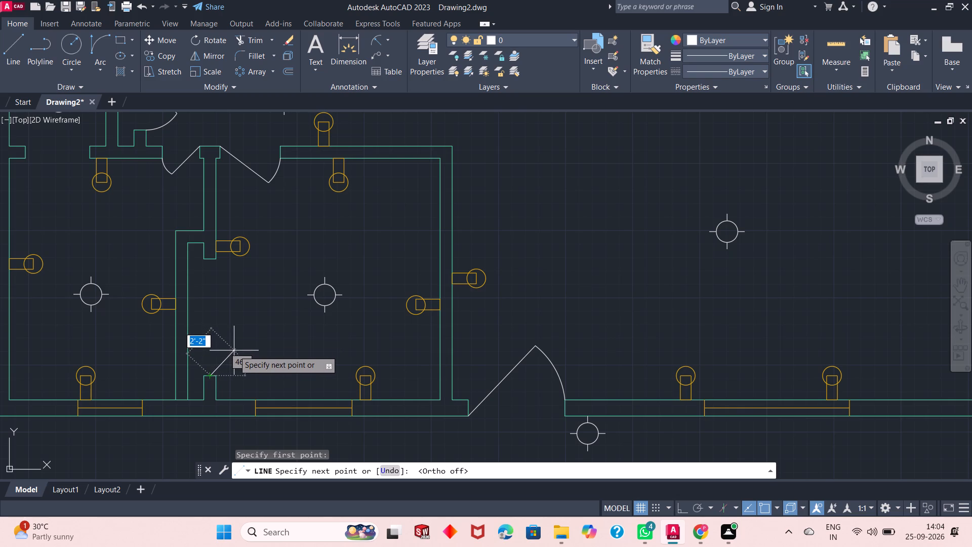
pyautogui.press('2')
pyautogui.press("'")
pyautogui.press('Tab')
pyautogui.write('45')
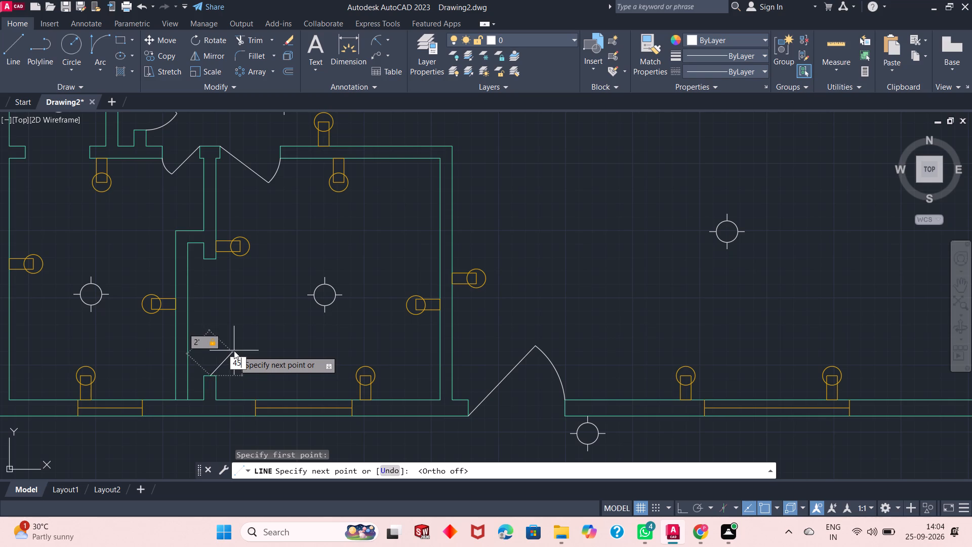
pyautogui.press('Return')
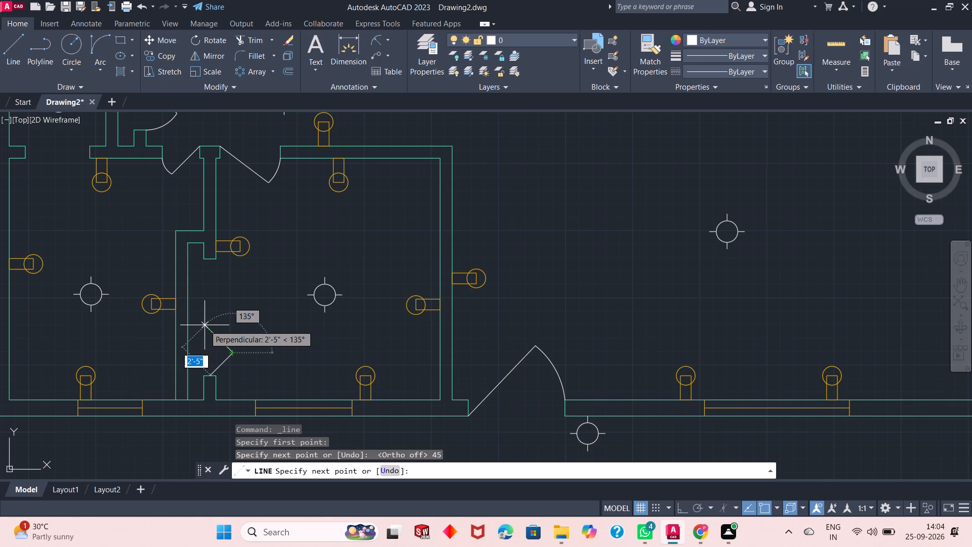
pyautogui.press('2')
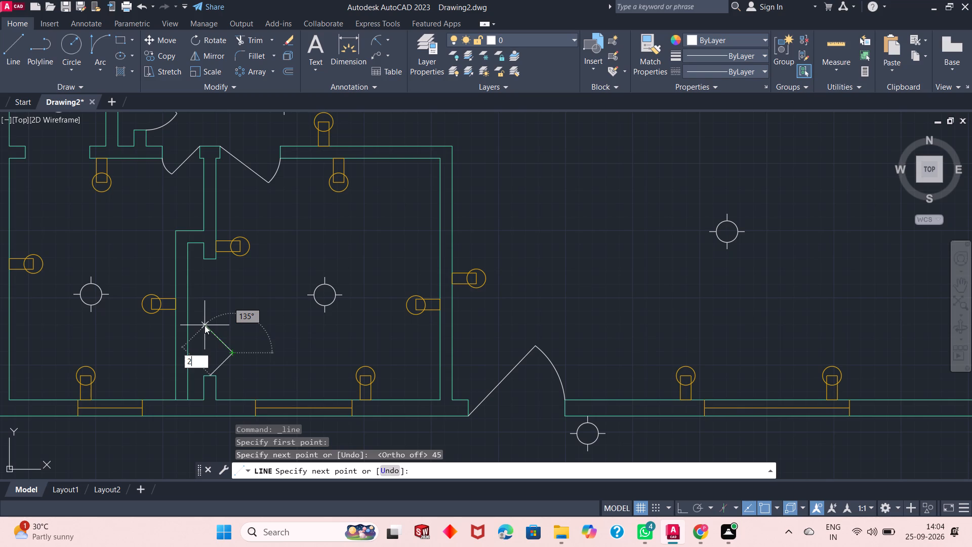
pyautogui.press("'")
pyautogui.press('Tab')
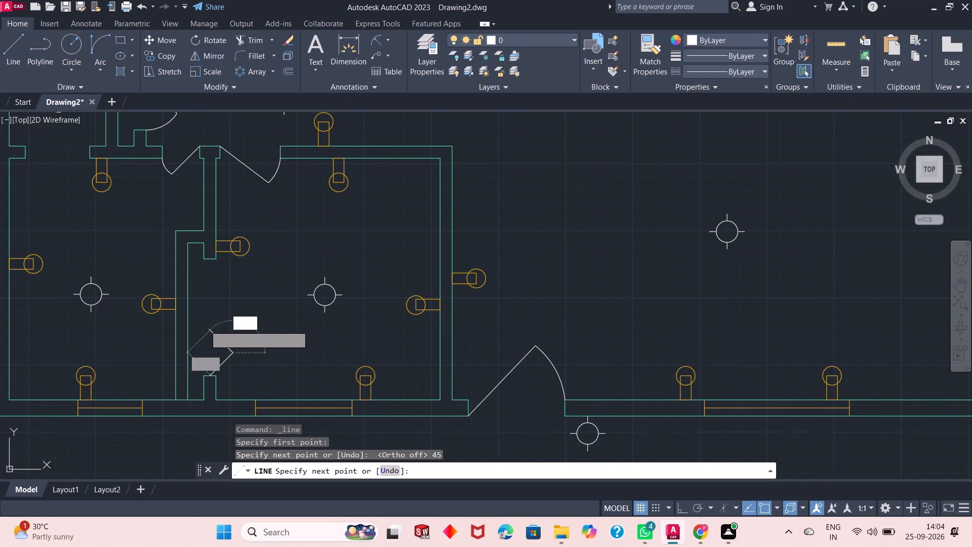
pyautogui.write('135')
pyautogui.press('Return')
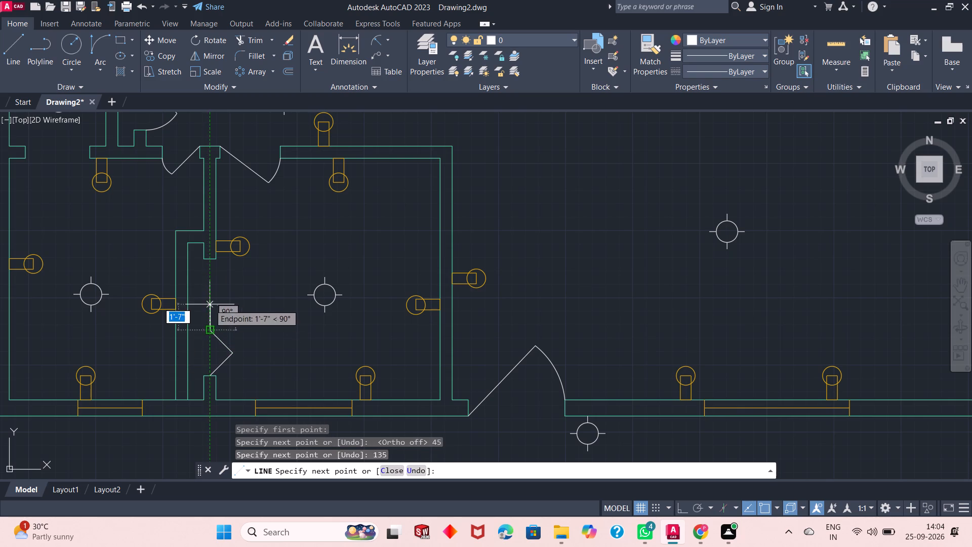
pyautogui.press('Escape')
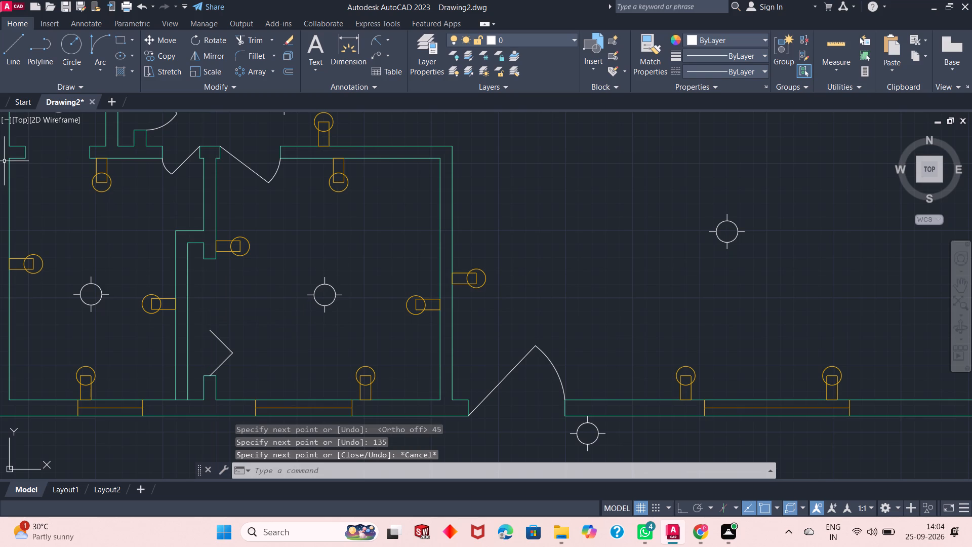
# Draw the matching folding door of two 2' lines, entered at 45° and 135°, from the same closet opening's north jamb.
pyautogui.click(12, 47)
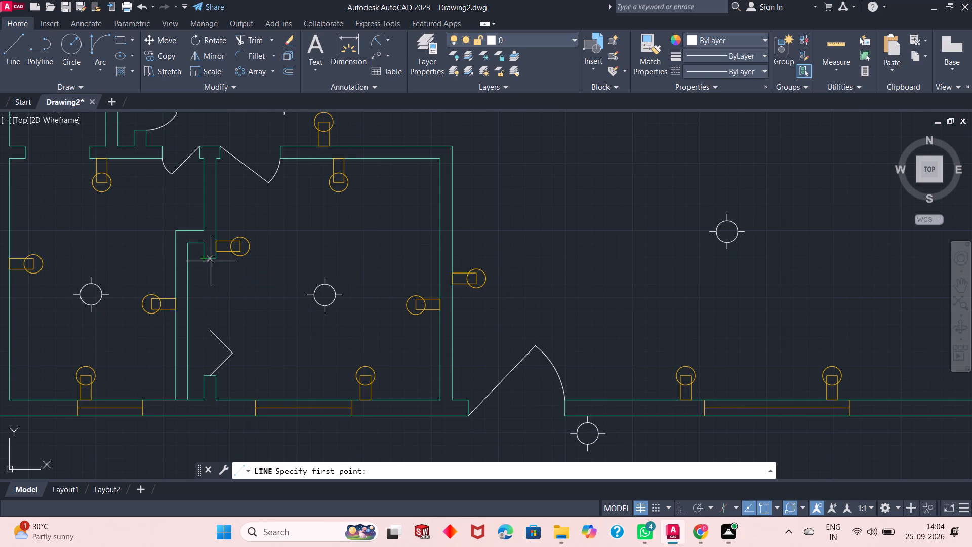
pyautogui.click(211, 261)
pyautogui.write("2'")
pyautogui.press('Tab')
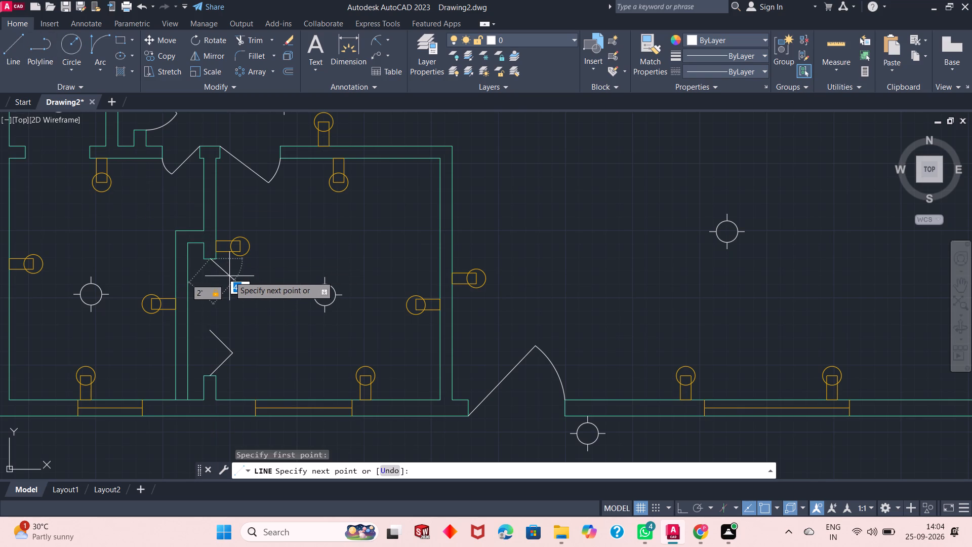
pyautogui.write('45')
pyautogui.press('Return')
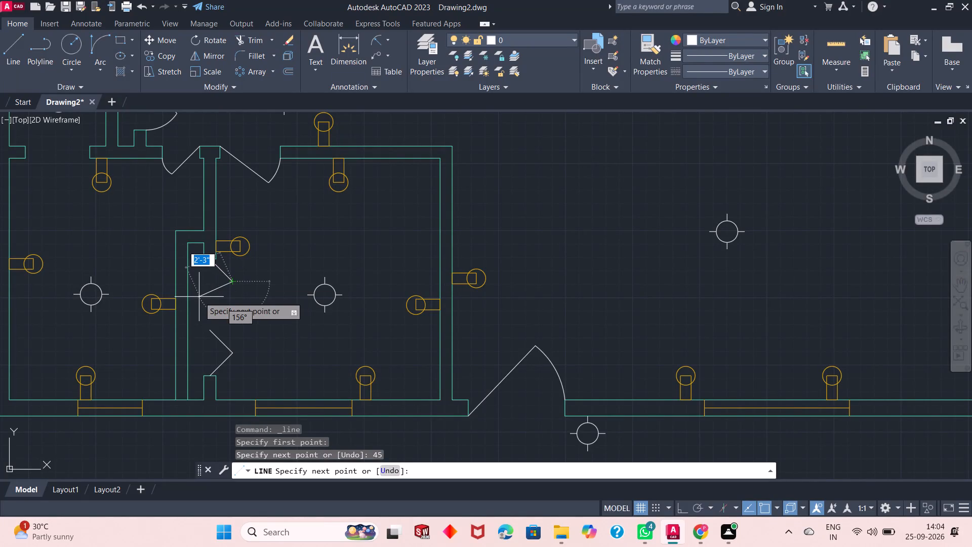
pyautogui.write("2'")
pyautogui.press('Tab')
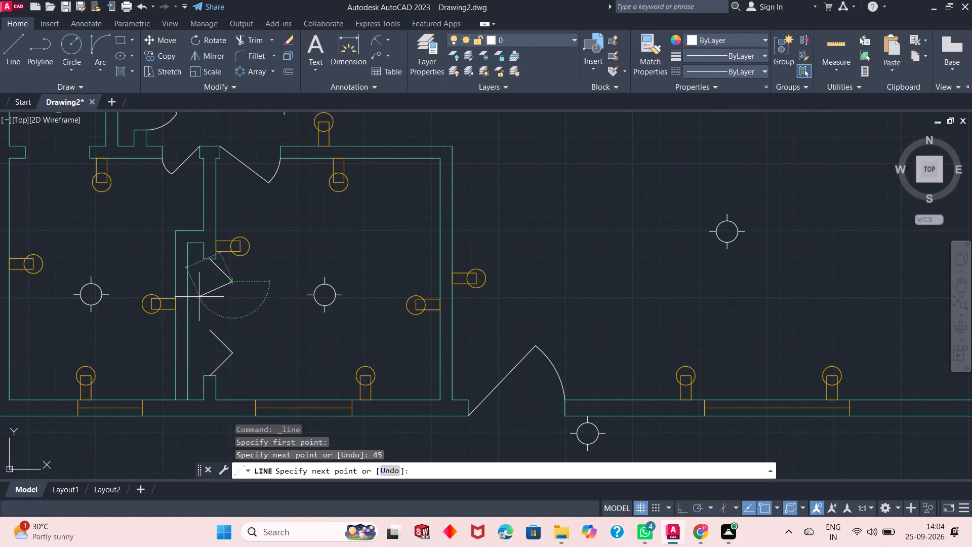
pyautogui.write('135')
pyautogui.press('Return')
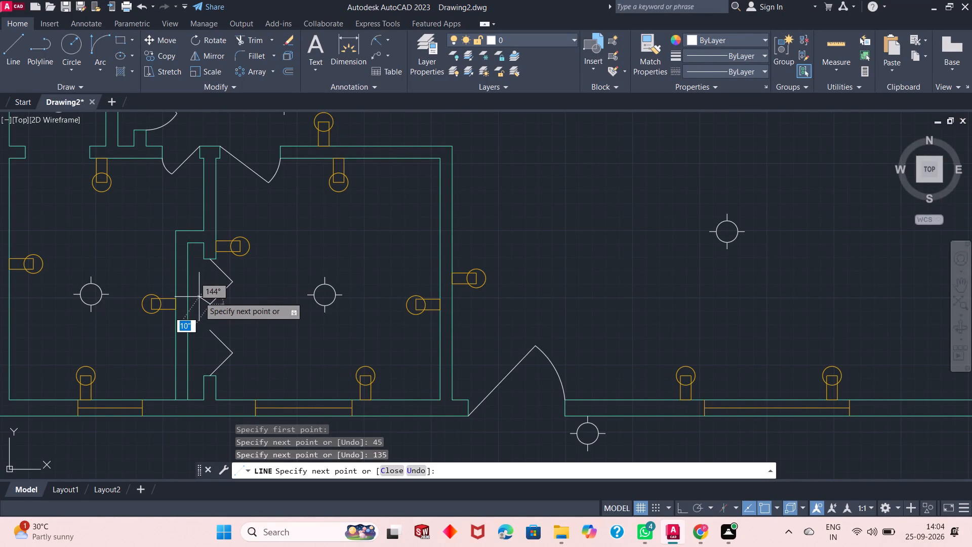
pyautogui.press('Escape')
# Draw a 1' folding-door line, entered at 135°, from the east jamb of the opening north of the southwest room.
pyautogui.scroll(1, 253, 351)
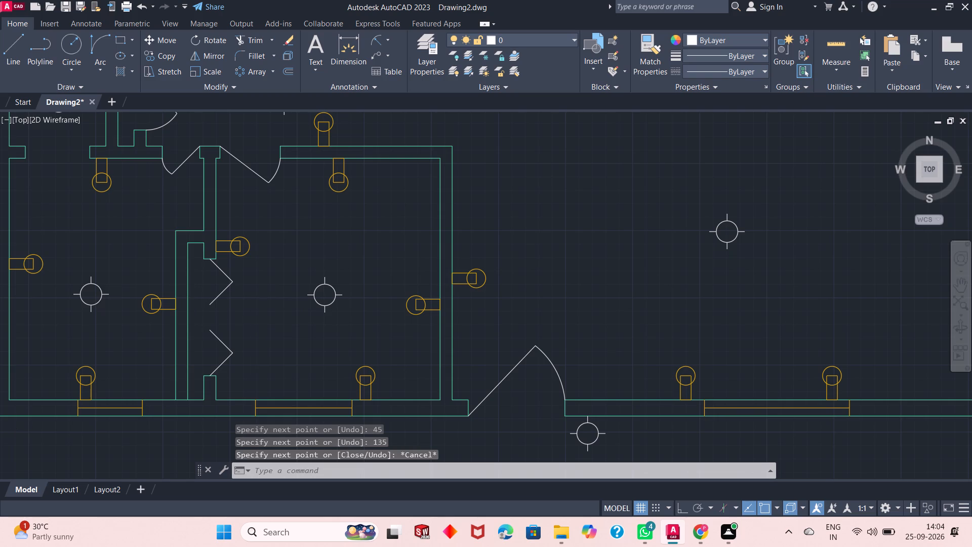
pyautogui.scroll(-2, 253, 351)
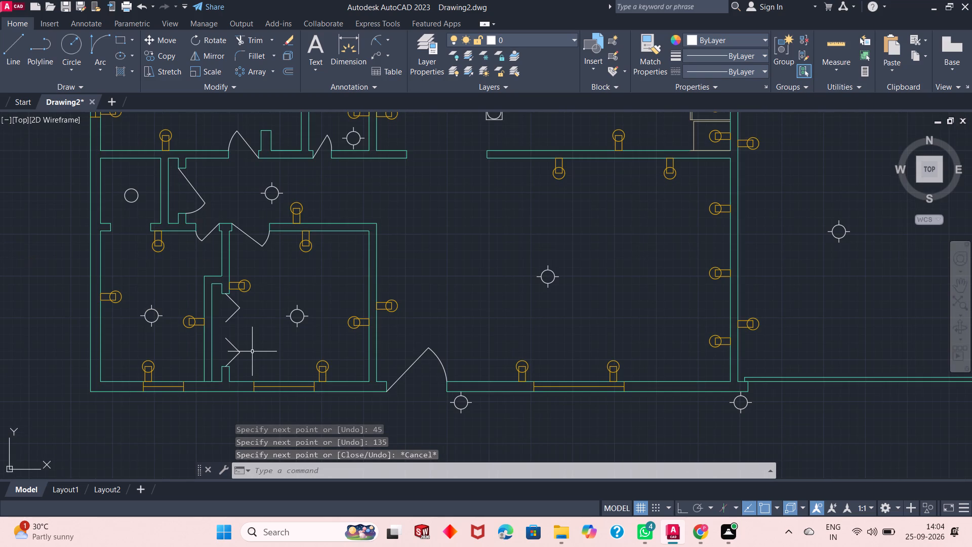
pyautogui.scroll(-1, 139, 292)
pyautogui.scroll(1, 100, 246)
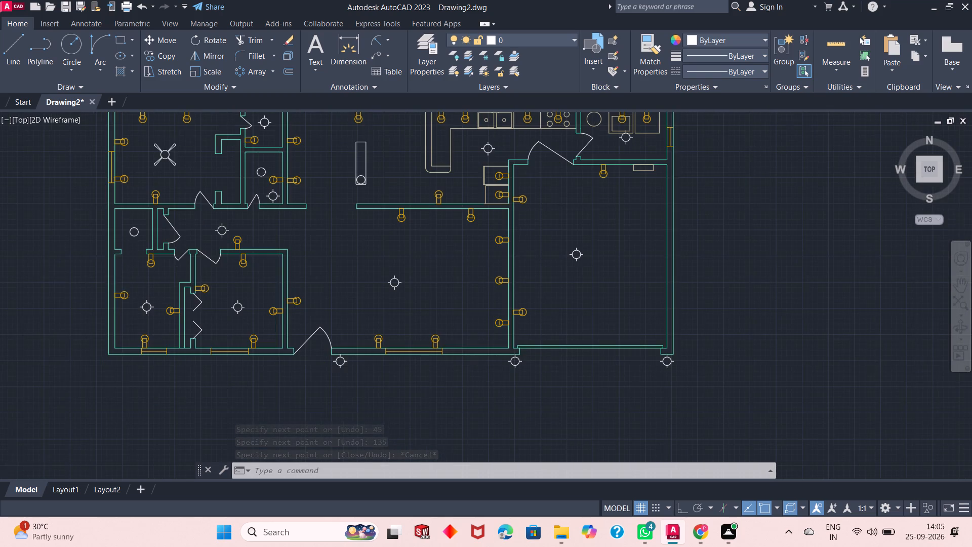
pyautogui.scroll(1, 99, 246)
pyautogui.scroll(1, 139, 260)
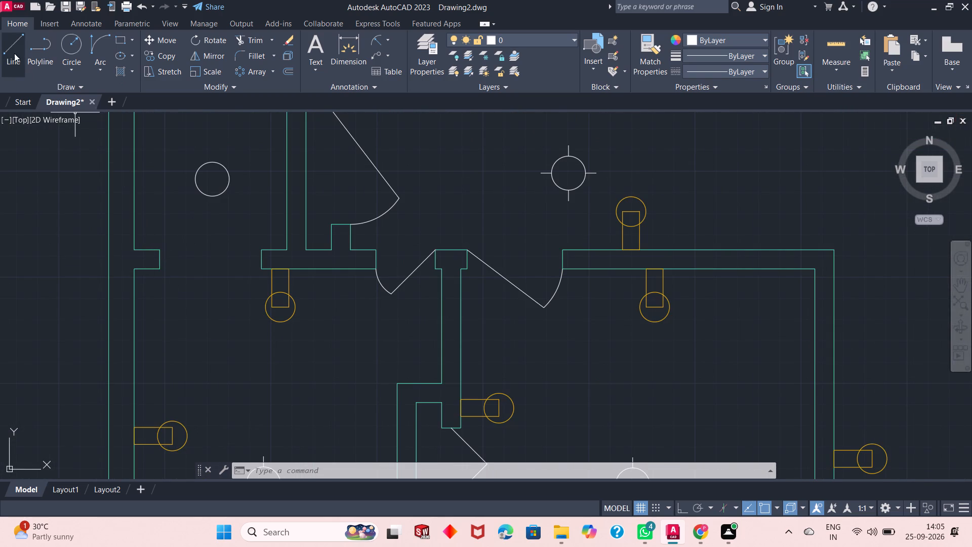
pyautogui.click(14, 53)
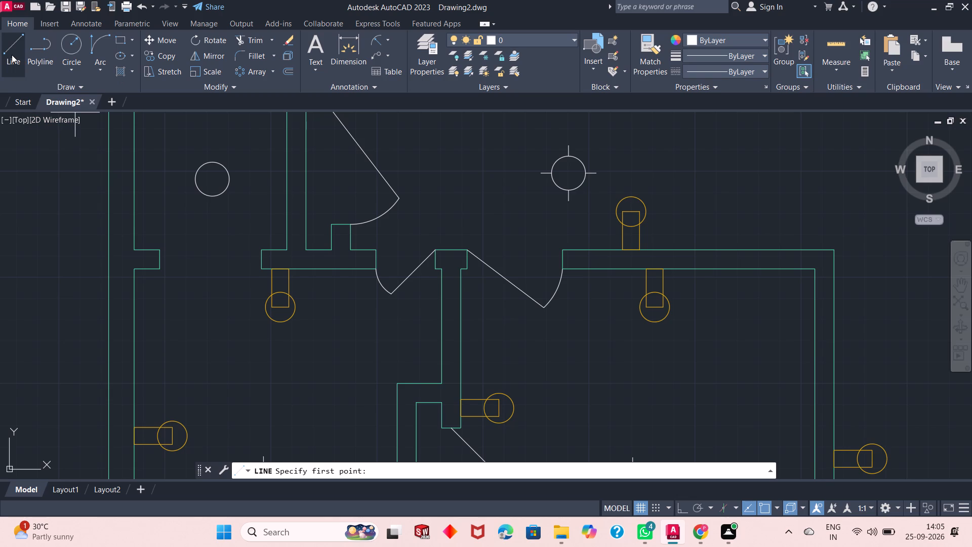
pyautogui.click(264, 257)
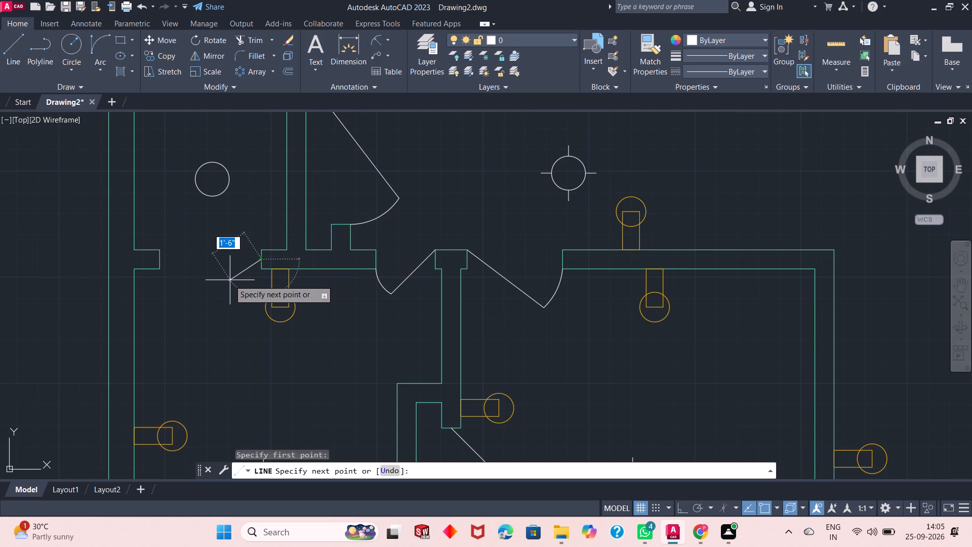
pyautogui.write("1'")
pyautogui.press('Tab')
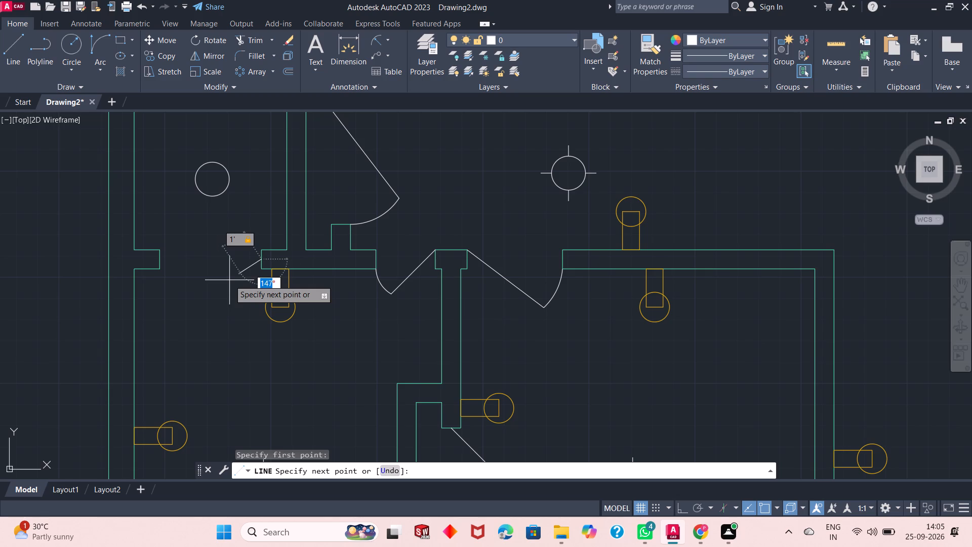
pyautogui.write('135')
pyautogui.press('Return')
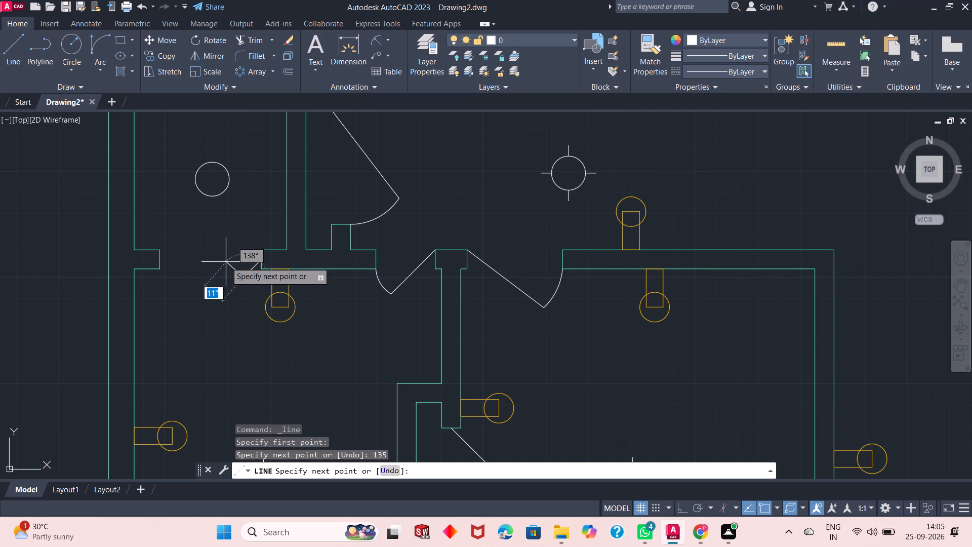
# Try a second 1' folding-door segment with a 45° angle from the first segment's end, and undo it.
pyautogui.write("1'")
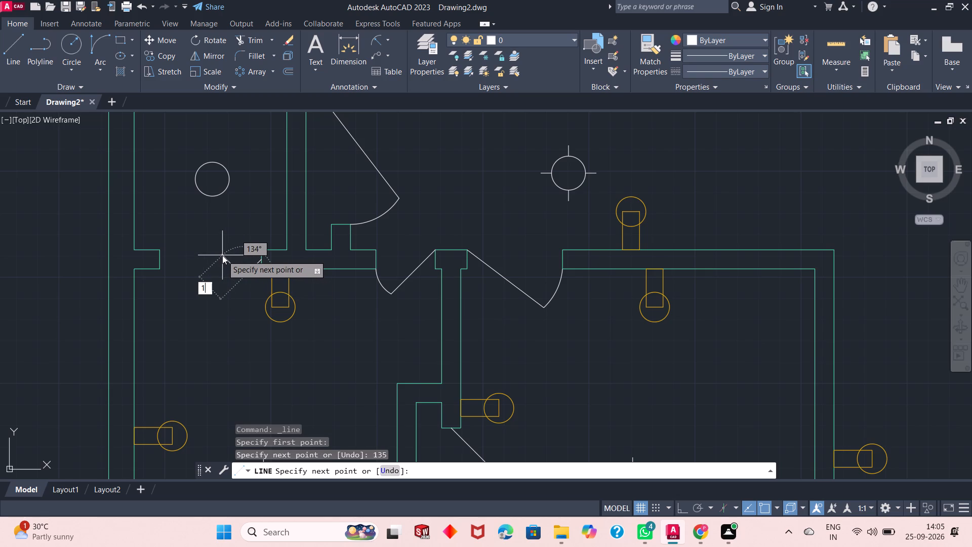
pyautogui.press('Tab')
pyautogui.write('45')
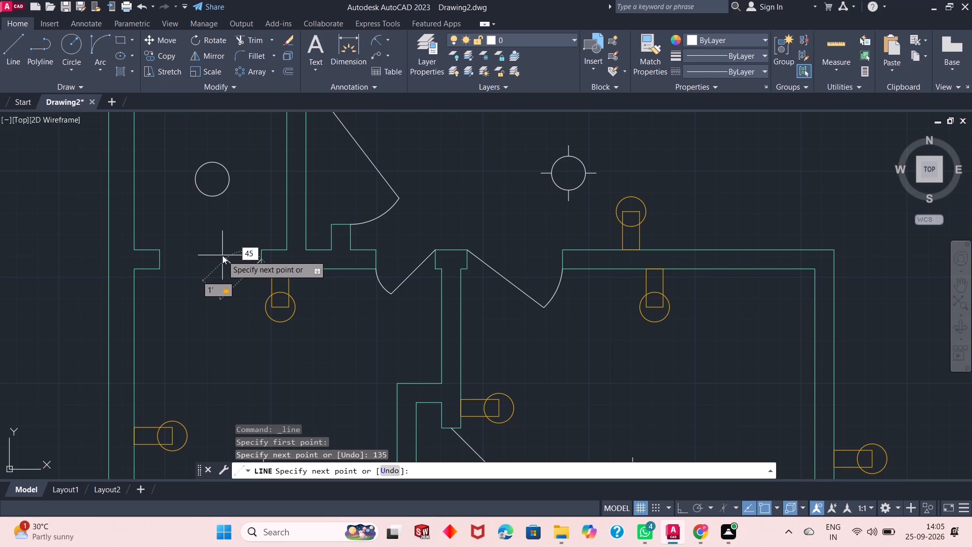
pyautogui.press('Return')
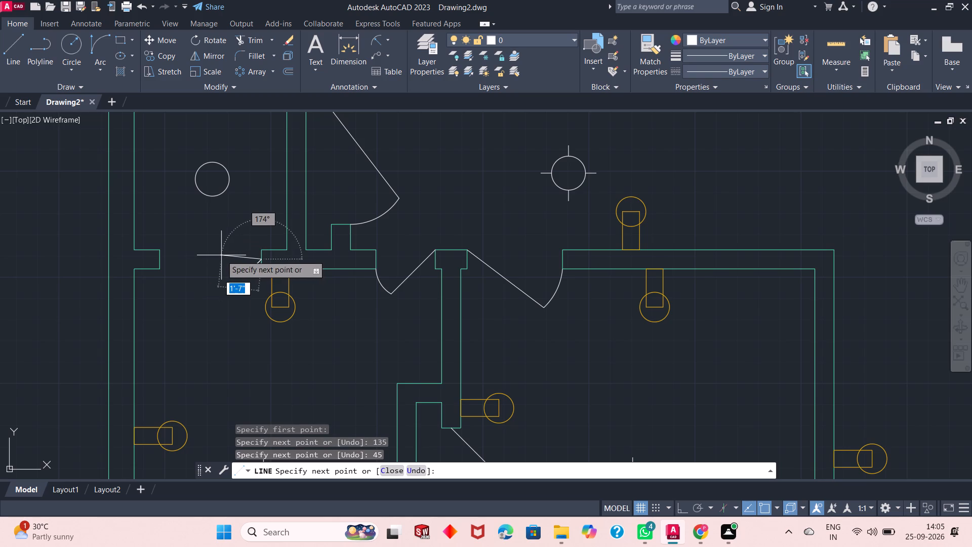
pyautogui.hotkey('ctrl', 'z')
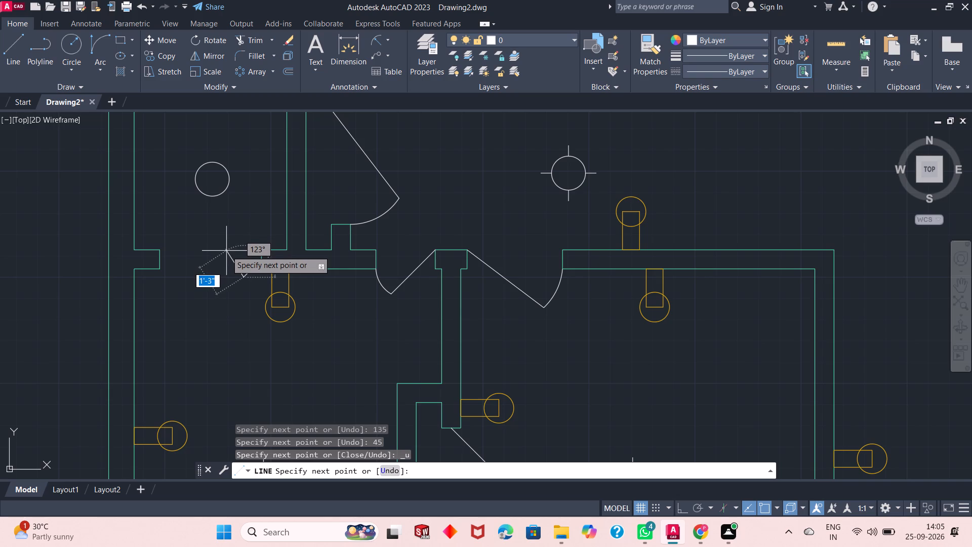
# Complete the folding door at the east jamb with a second 1' line at 135°.
pyautogui.write("1'")
pyautogui.press('Tab')
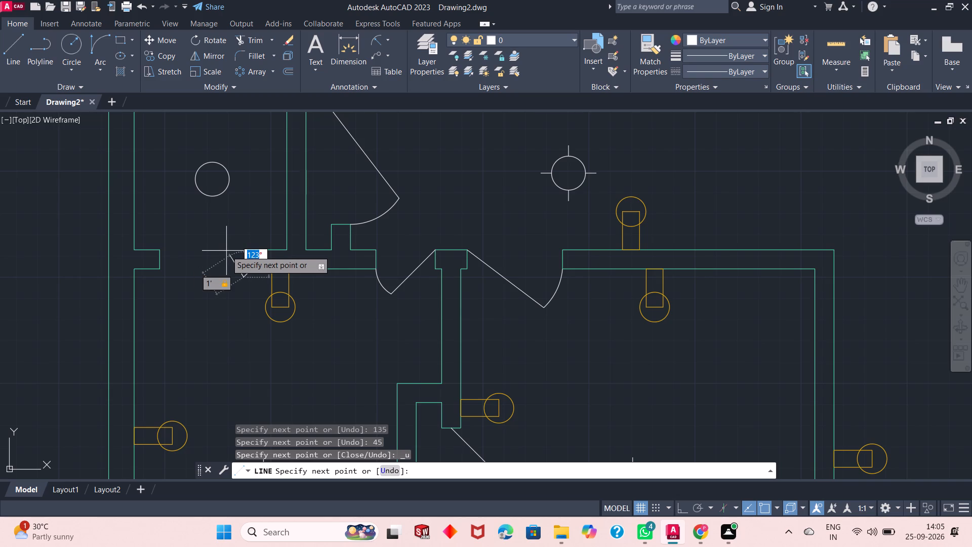
pyautogui.write('135')
pyautogui.press('Return')
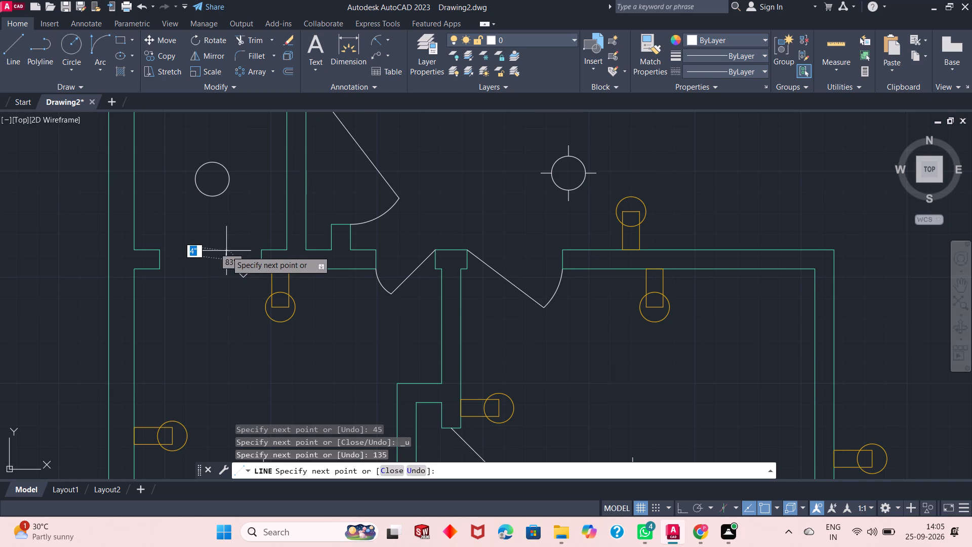
pyautogui.rightClick(230, 222)
pyautogui.click(247, 234)
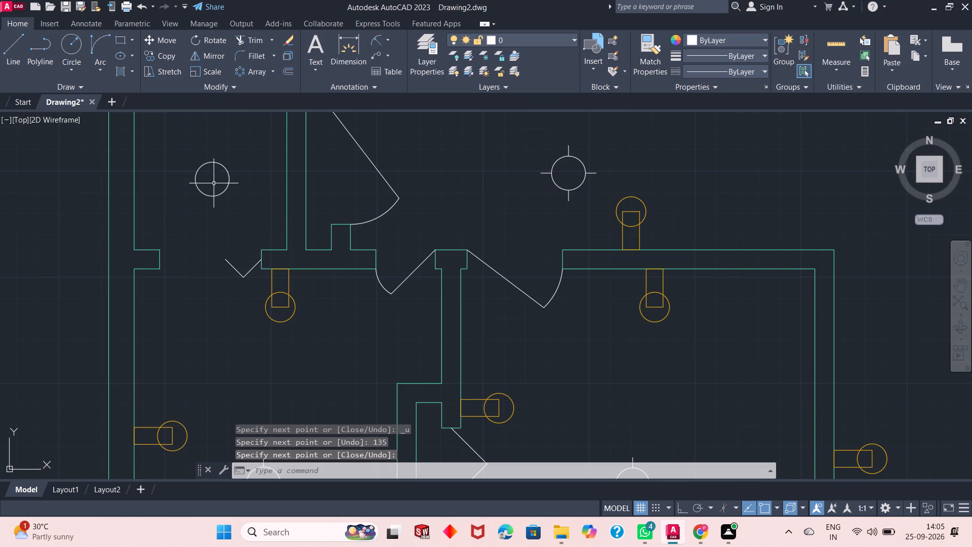
# Draw a folding door of two 1' lines, each entered at 45°, from the west jamb of the opening north of the southwest room.
pyautogui.click(14, 57)
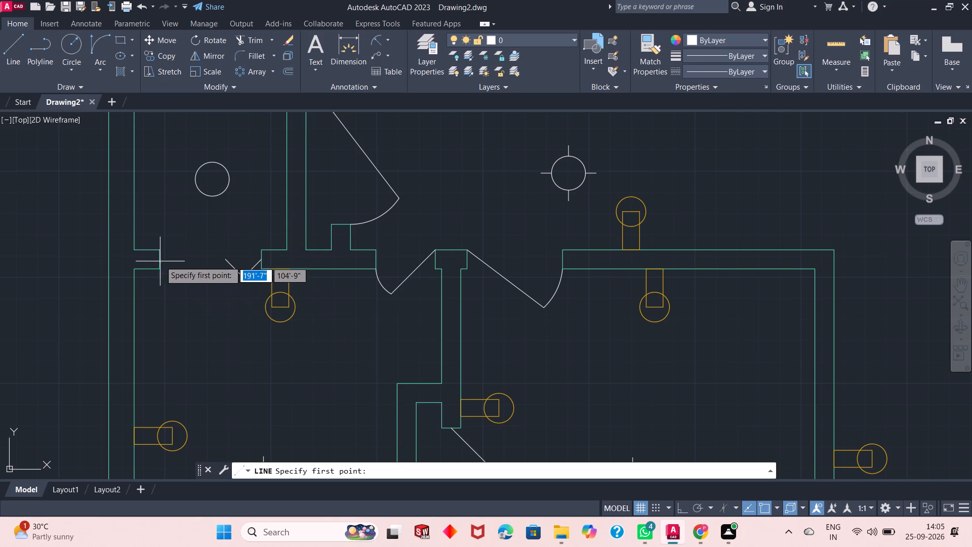
pyautogui.click(157, 259)
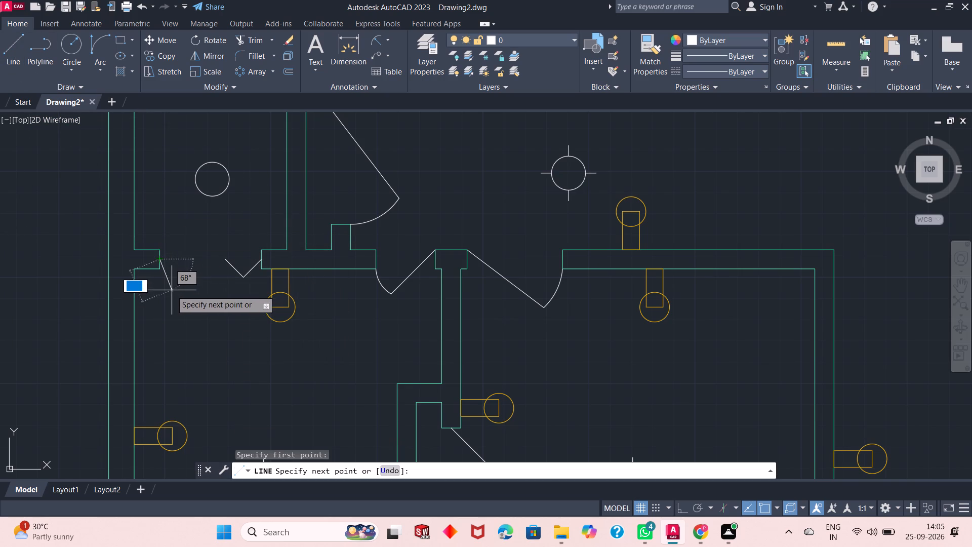
pyautogui.write("1'")
pyautogui.press('Tab')
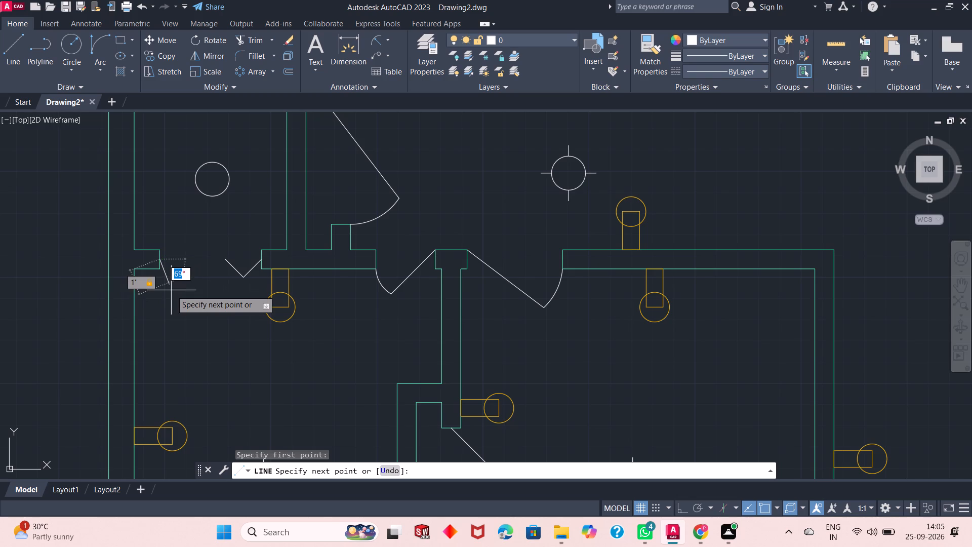
pyautogui.press('4')
pyautogui.press('5')
pyautogui.press('Return')
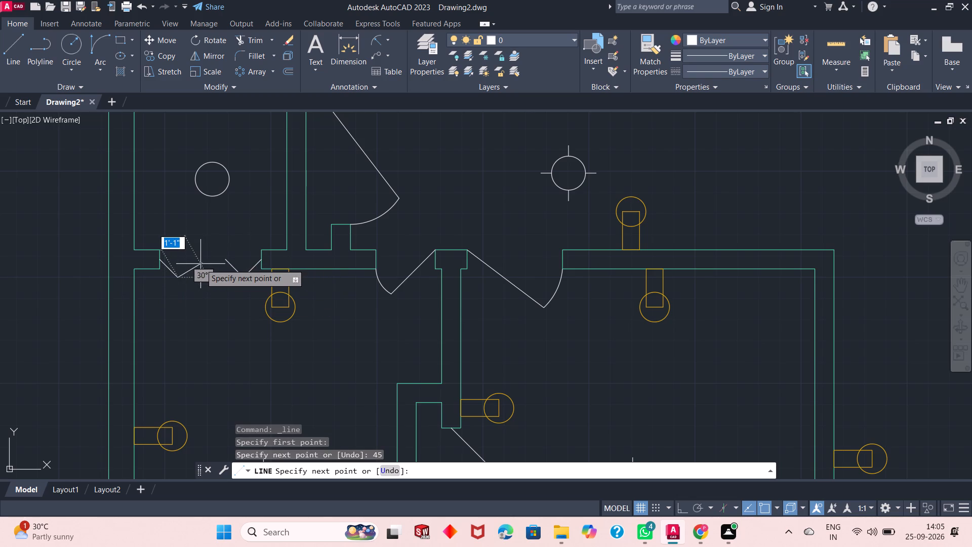
pyautogui.write("1'")
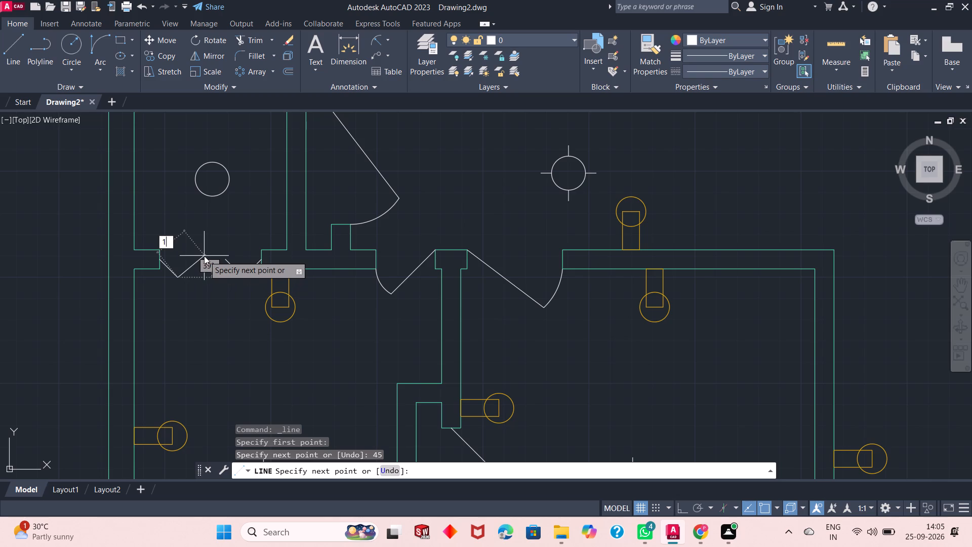
pyautogui.press('Tab')
pyautogui.write('45')
pyautogui.press('Return')
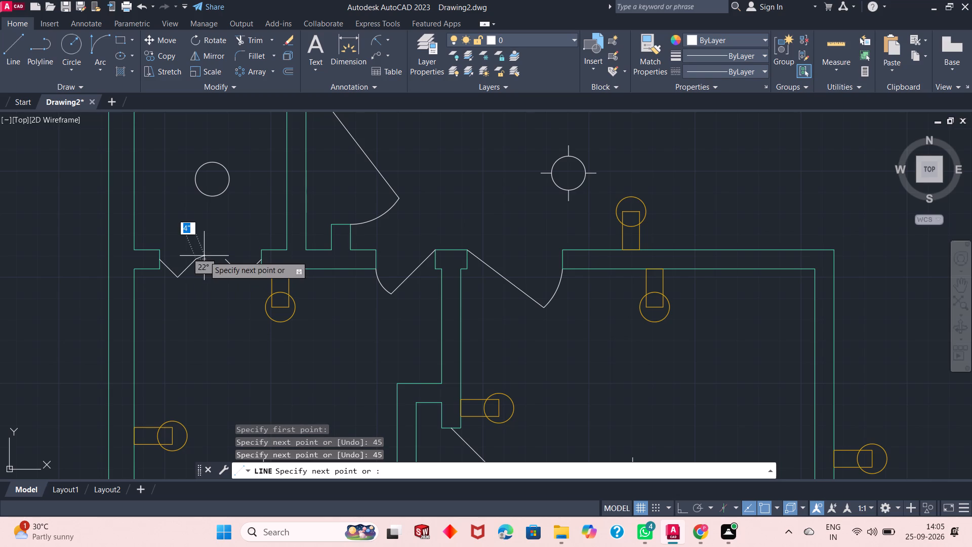
pyautogui.rightClick(222, 249)
pyautogui.click(251, 262)
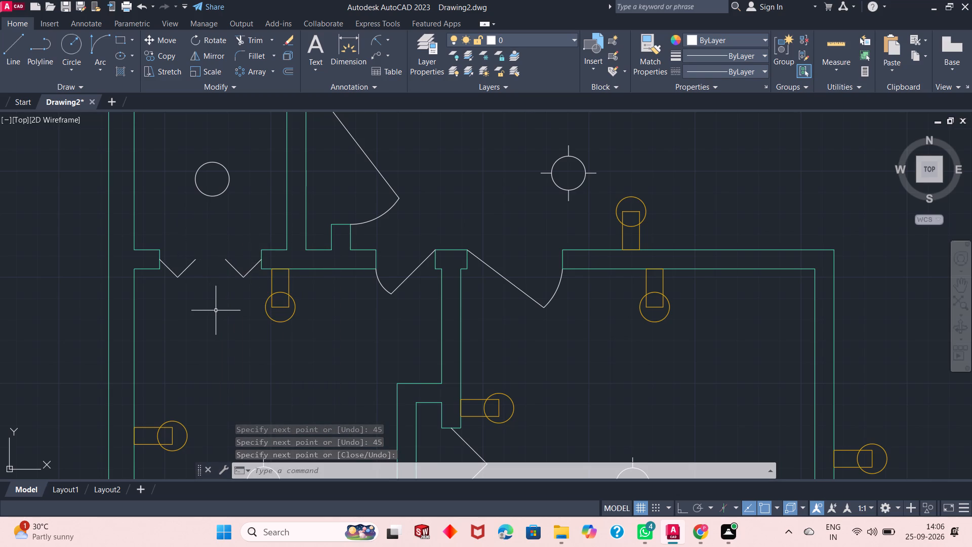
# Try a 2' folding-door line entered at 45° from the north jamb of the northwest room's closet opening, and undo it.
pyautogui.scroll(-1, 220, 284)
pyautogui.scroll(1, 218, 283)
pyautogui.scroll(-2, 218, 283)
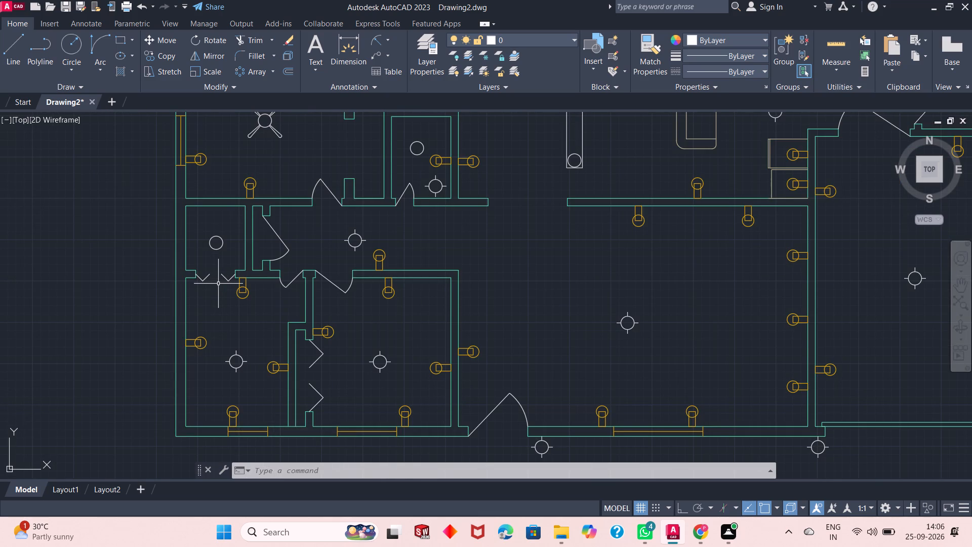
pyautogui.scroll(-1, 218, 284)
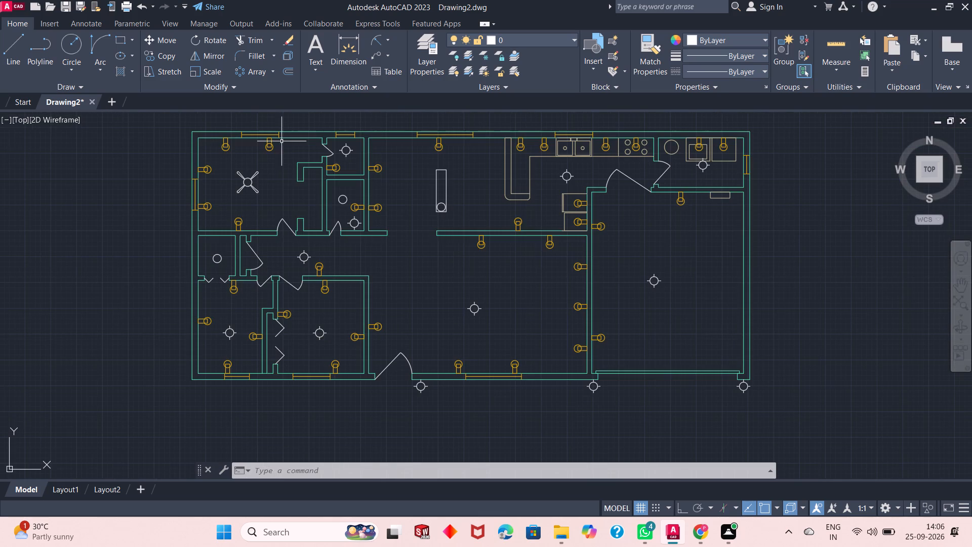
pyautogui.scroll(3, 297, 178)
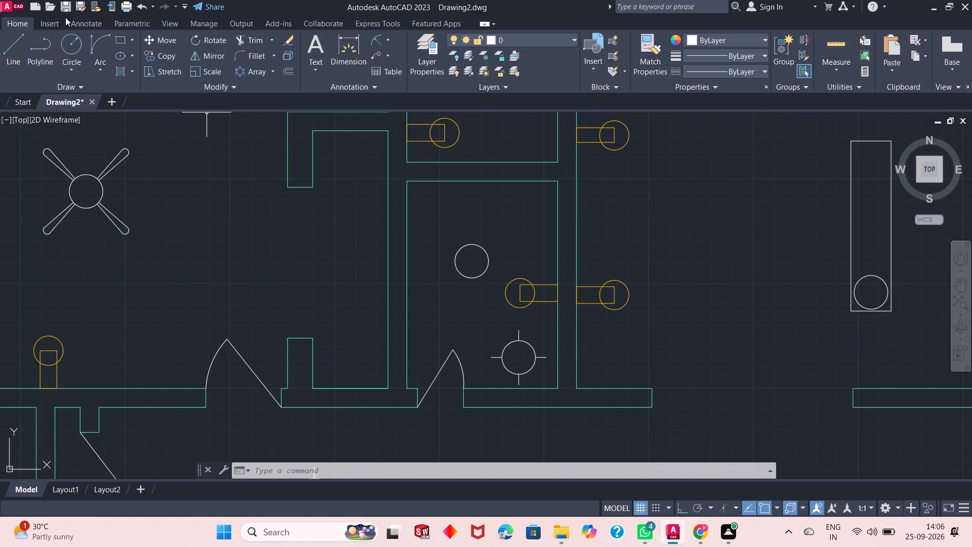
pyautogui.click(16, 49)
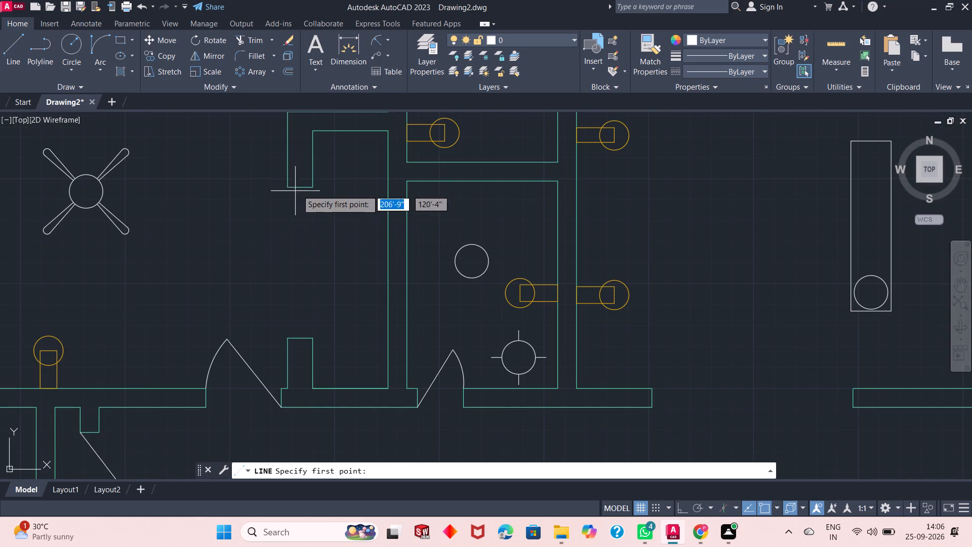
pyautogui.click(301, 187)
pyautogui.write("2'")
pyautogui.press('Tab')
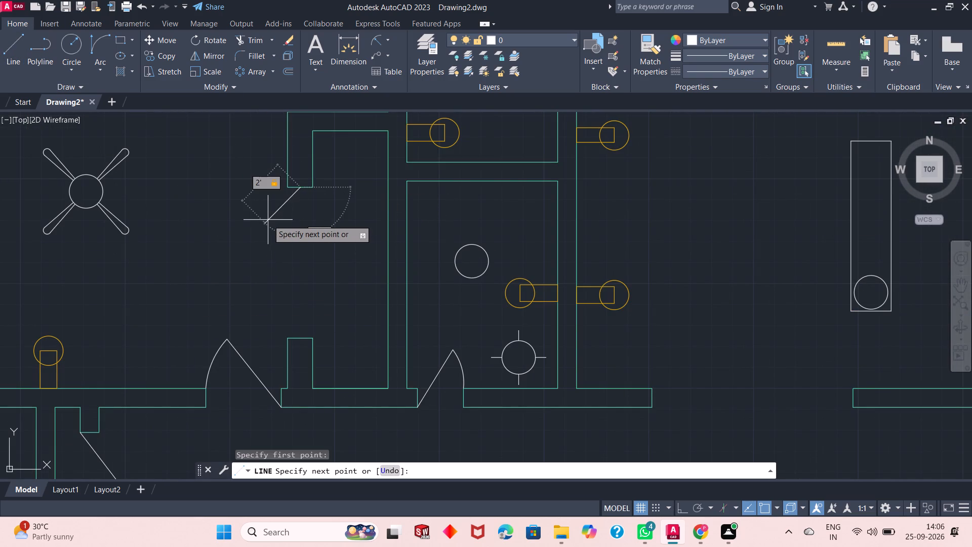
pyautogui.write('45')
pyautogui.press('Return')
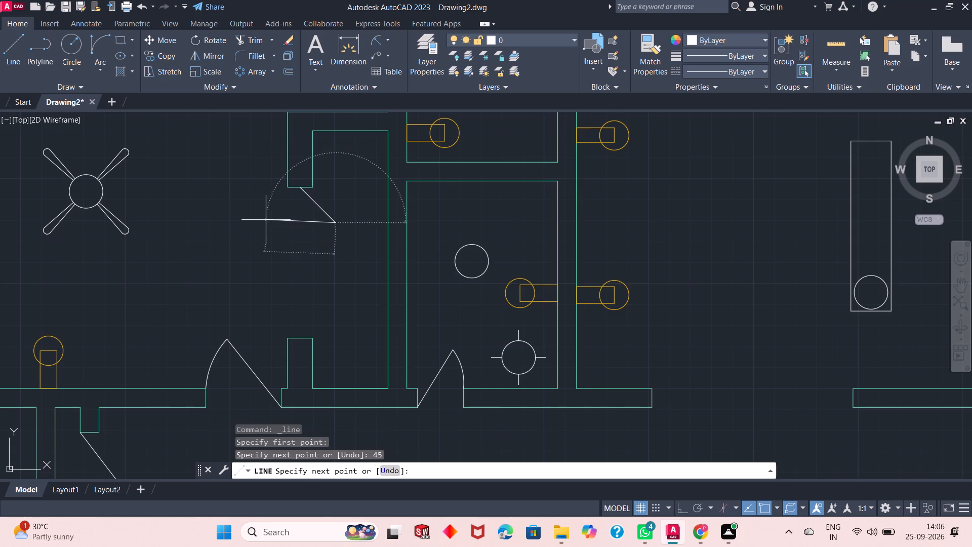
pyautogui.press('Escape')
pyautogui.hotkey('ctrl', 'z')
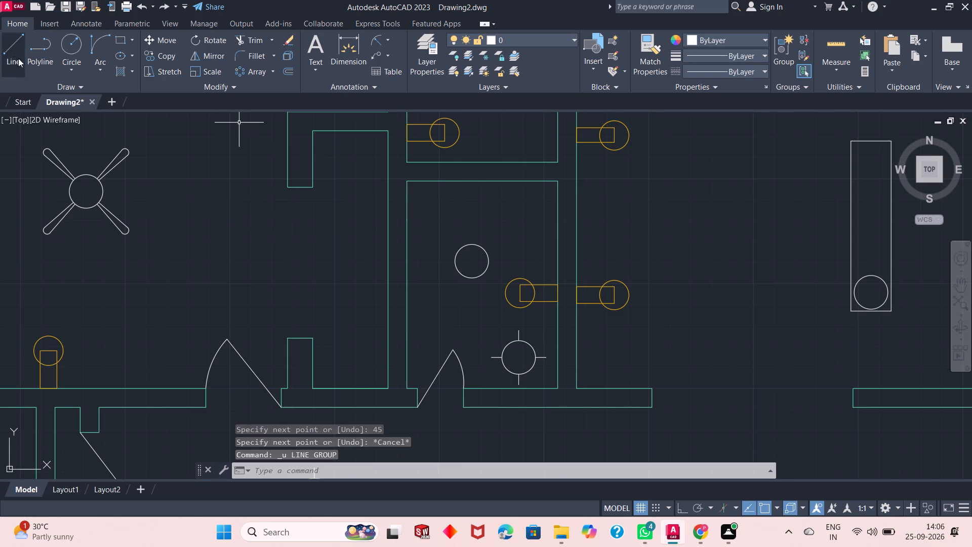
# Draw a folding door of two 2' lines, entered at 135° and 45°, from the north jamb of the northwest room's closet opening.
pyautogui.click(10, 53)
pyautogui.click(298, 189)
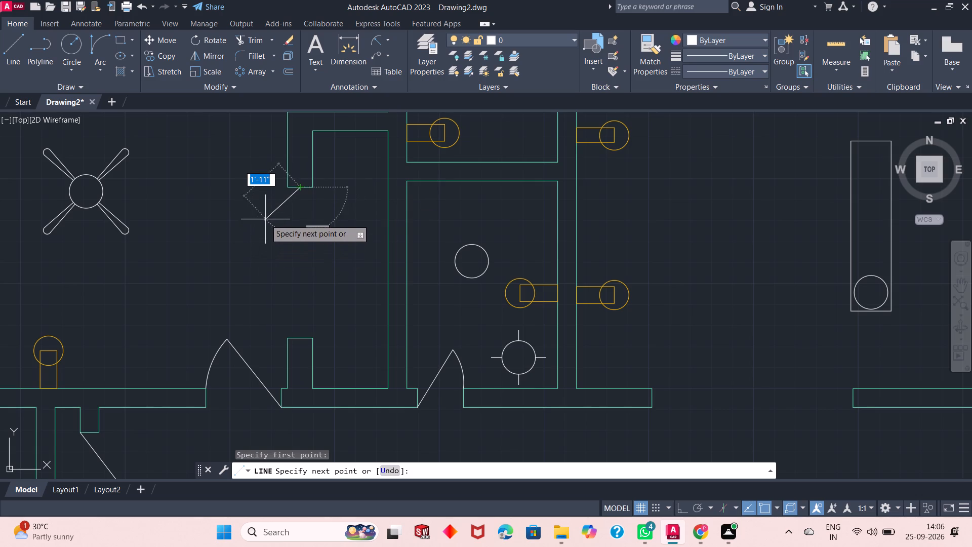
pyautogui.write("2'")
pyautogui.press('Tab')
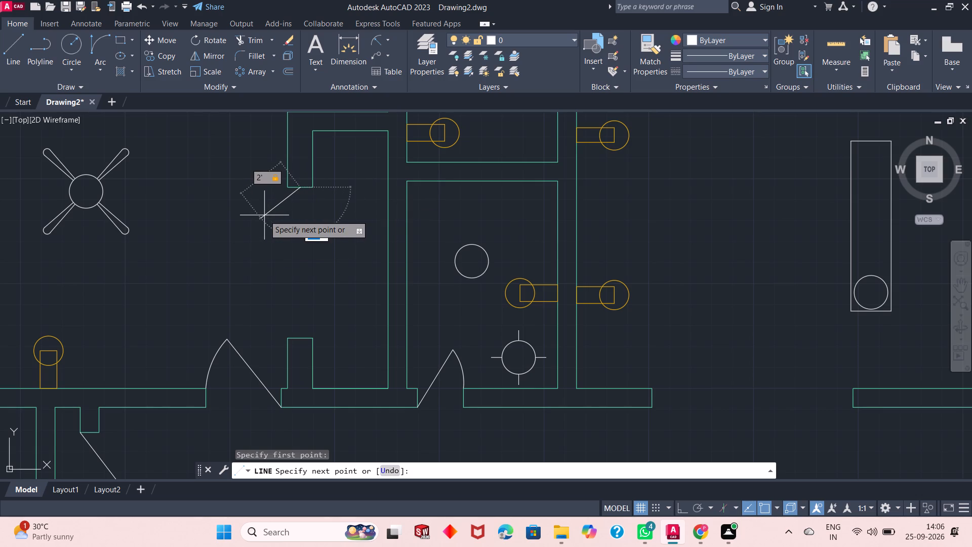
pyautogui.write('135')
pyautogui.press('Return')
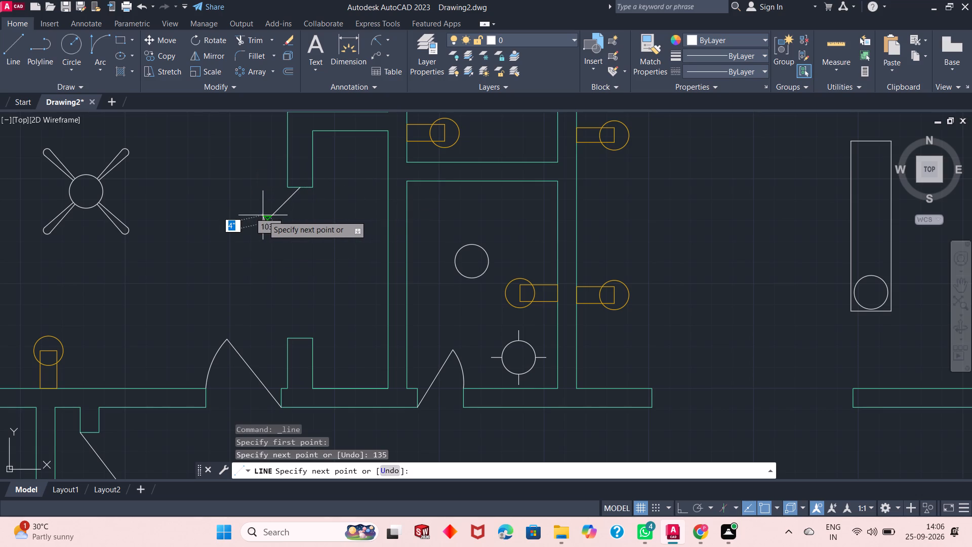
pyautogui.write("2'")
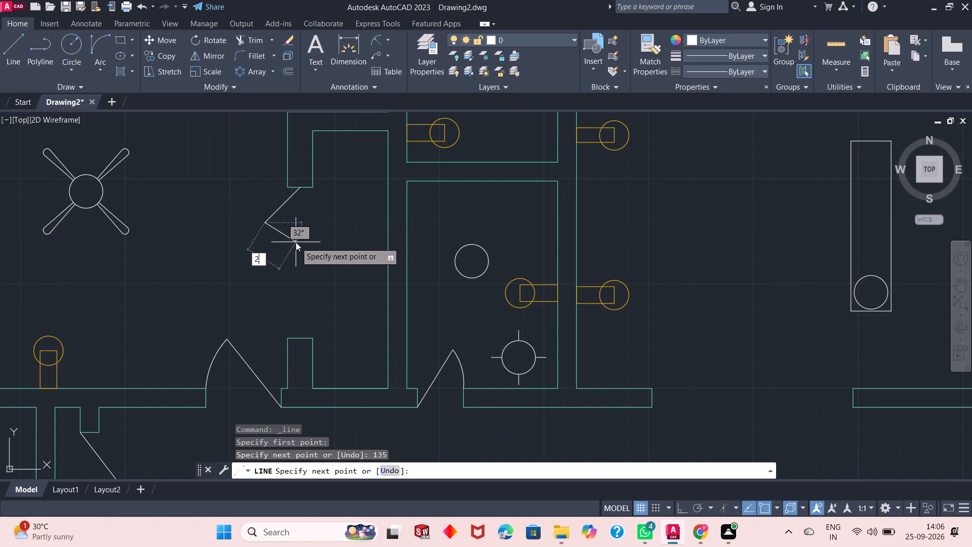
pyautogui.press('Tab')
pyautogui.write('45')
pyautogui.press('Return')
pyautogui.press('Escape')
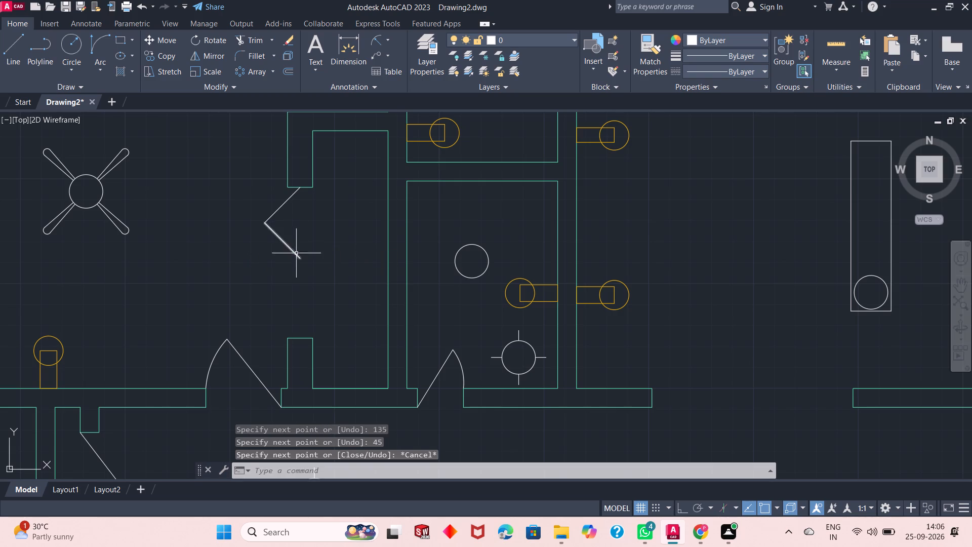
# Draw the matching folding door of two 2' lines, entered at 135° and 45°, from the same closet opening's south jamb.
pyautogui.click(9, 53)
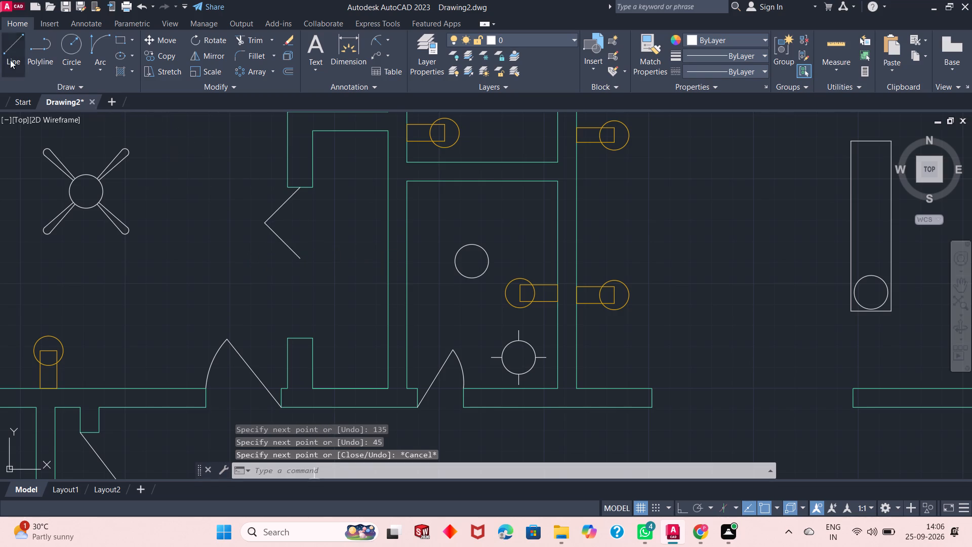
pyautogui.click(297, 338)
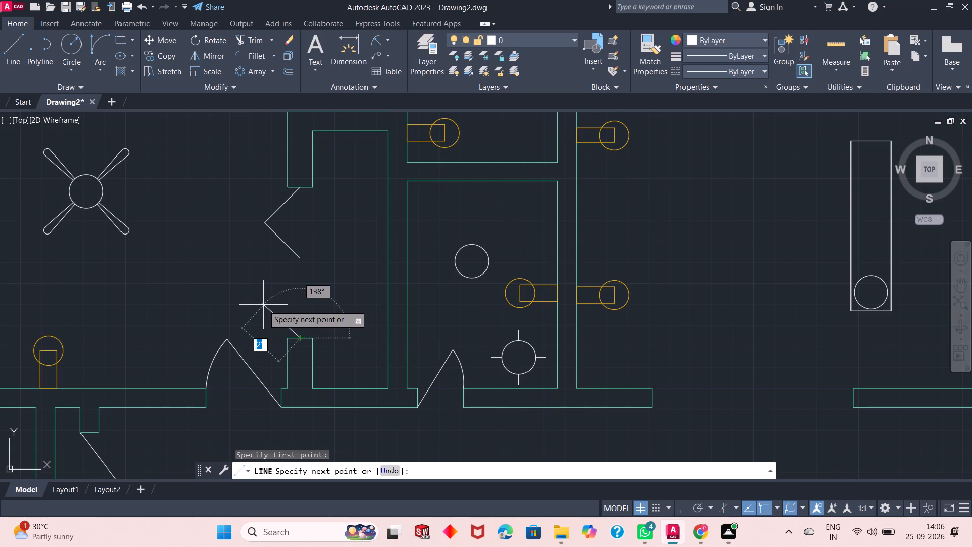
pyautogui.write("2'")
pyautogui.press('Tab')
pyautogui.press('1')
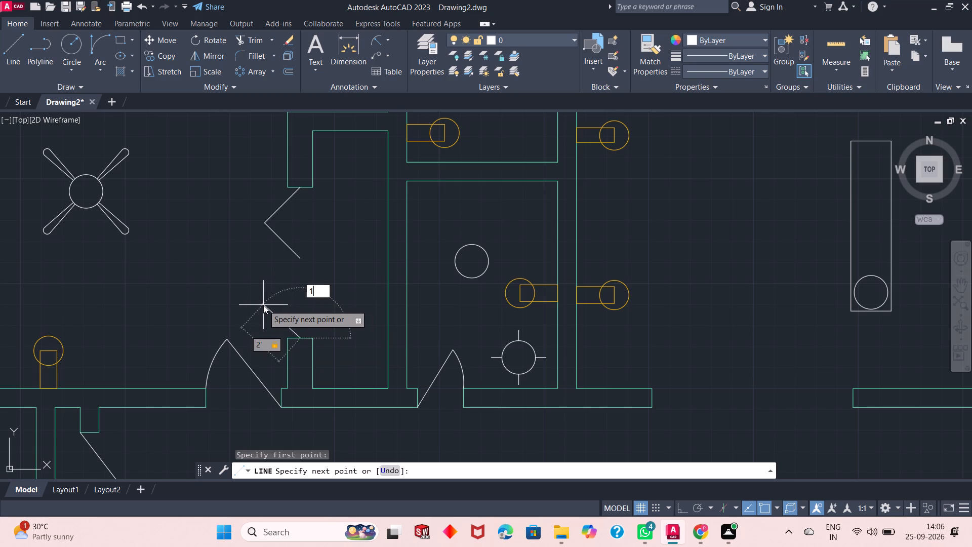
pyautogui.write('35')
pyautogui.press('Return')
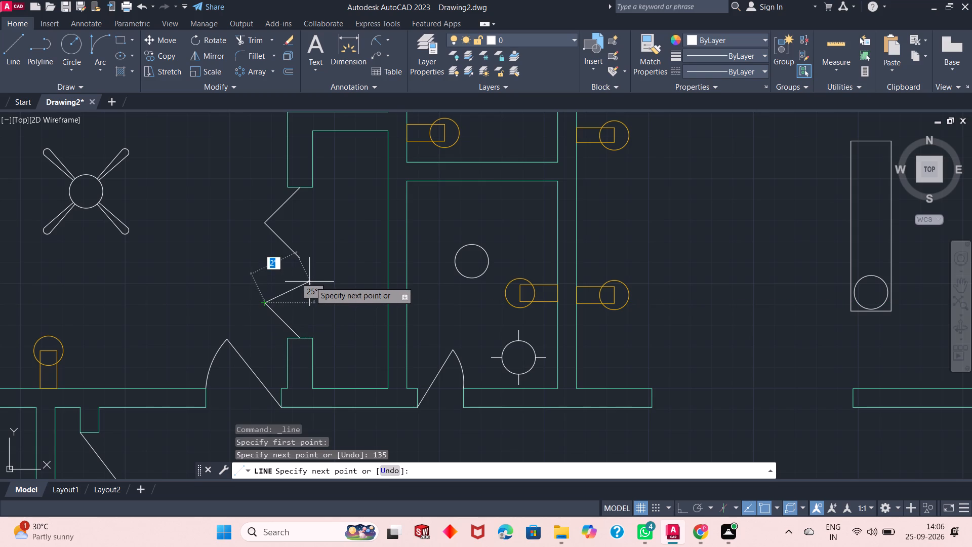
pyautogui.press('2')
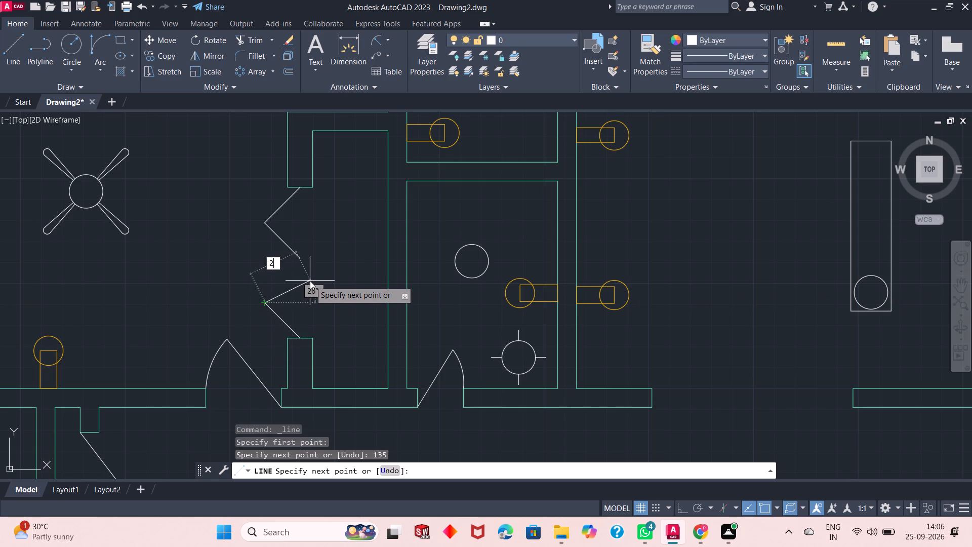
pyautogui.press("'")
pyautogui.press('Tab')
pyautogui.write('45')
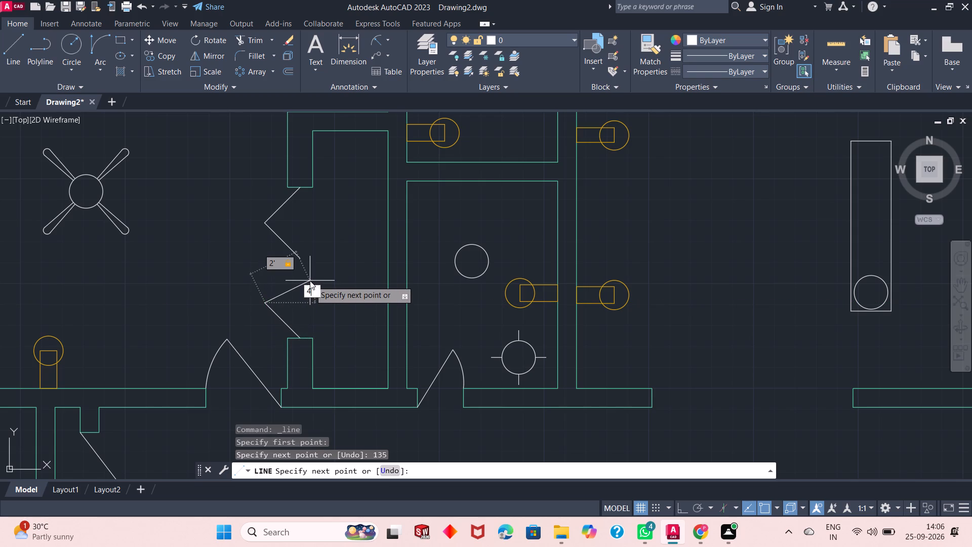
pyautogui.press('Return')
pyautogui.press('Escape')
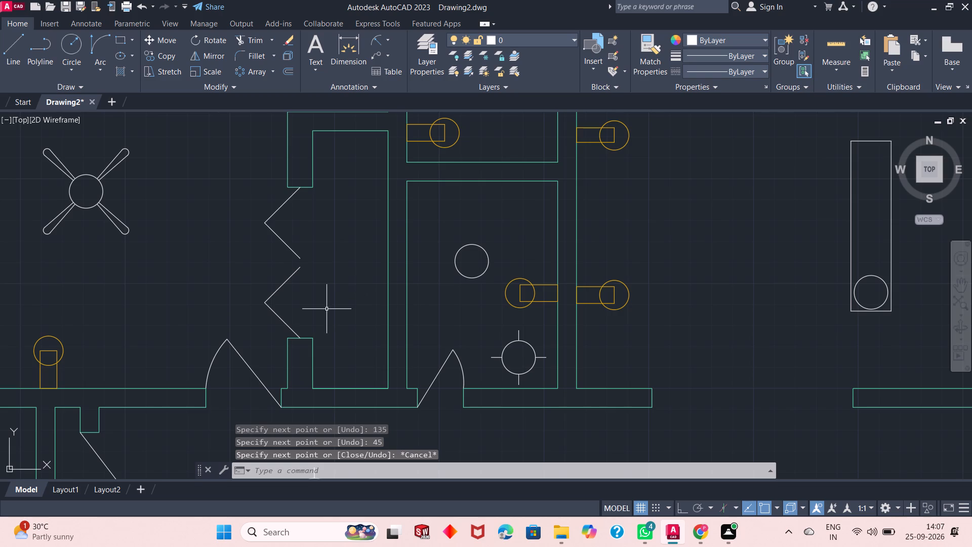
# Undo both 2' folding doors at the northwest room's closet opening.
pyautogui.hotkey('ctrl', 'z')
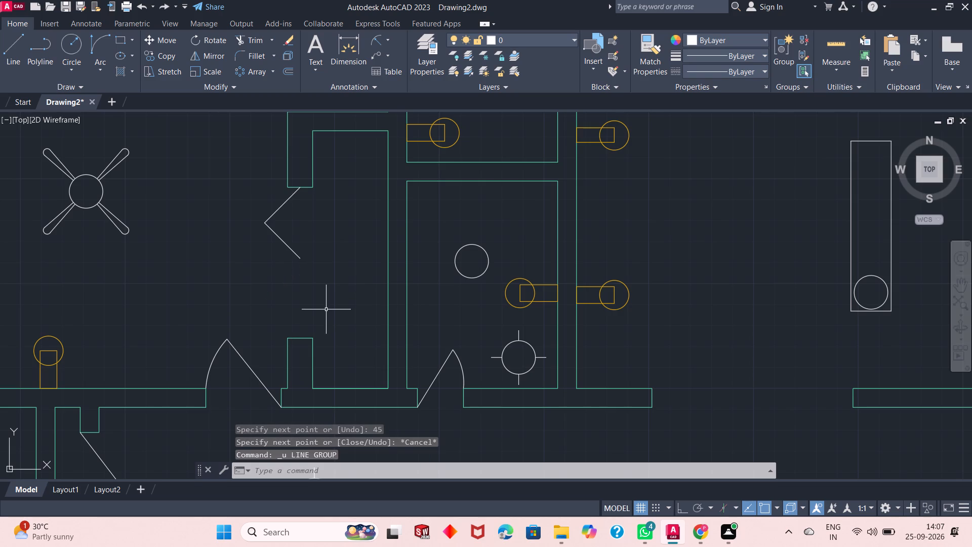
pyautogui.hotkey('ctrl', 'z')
# Draw a folding door of two 1'6" lines, entered at 135° and 45°, from the north jamb of the northwest room's closet opening.
pyautogui.click(19, 49)
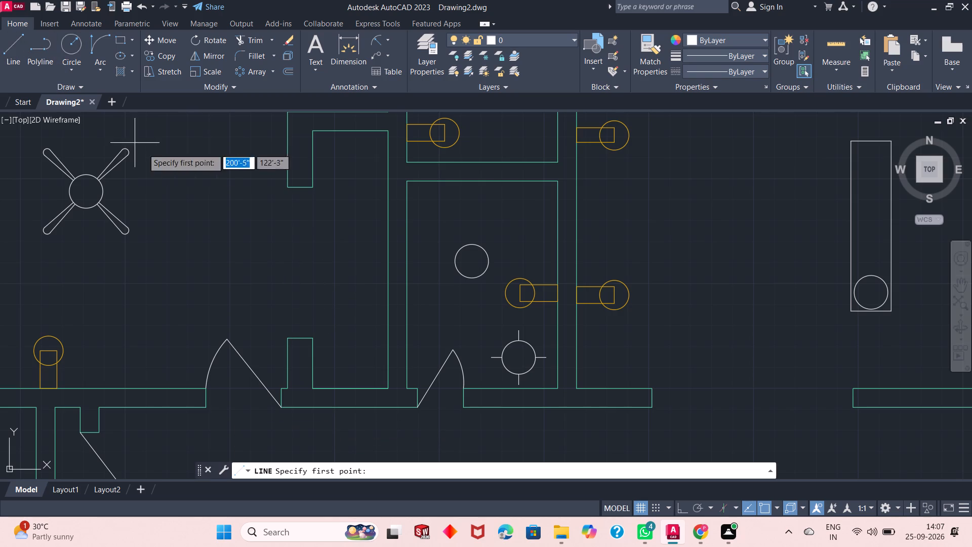
pyautogui.click(302, 188)
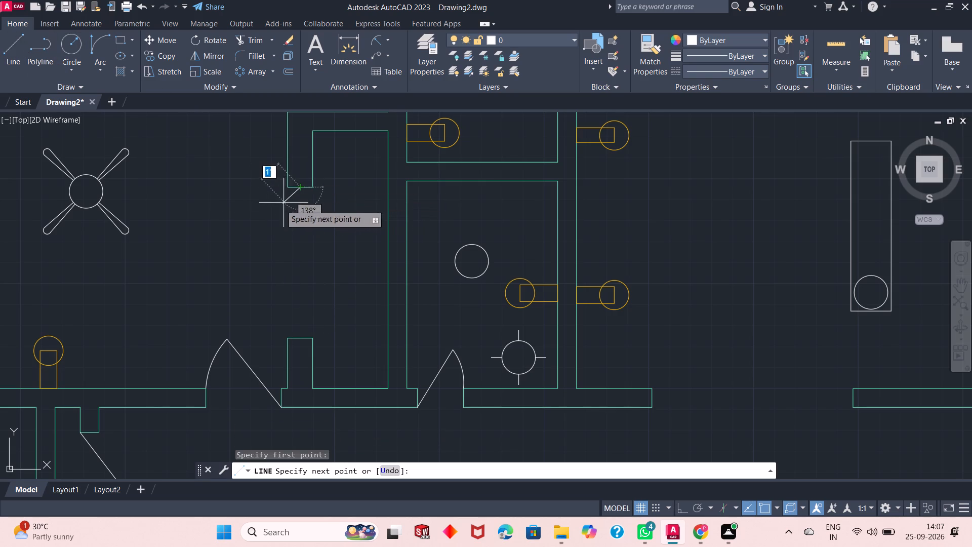
pyautogui.write('1\'6"')
pyautogui.press('Tab')
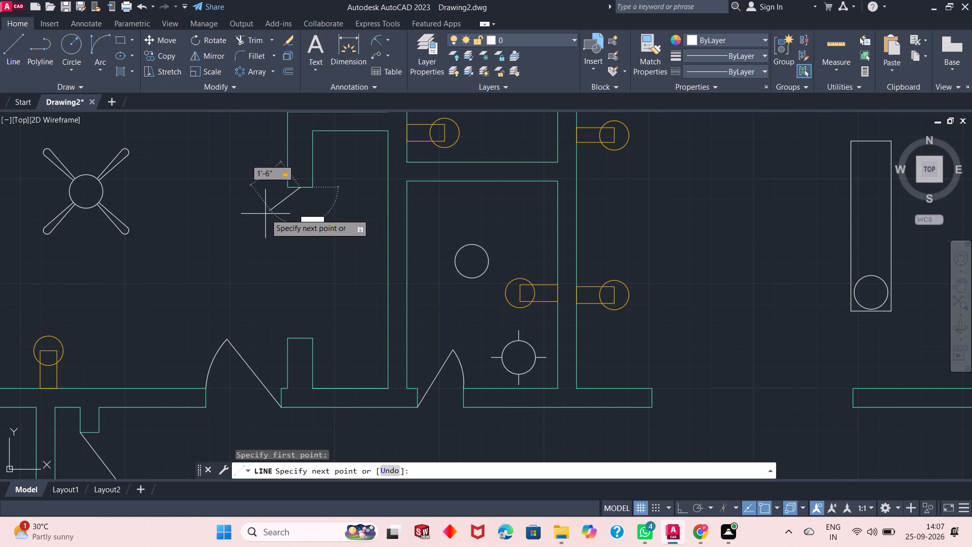
pyautogui.write('135')
pyautogui.press('Return')
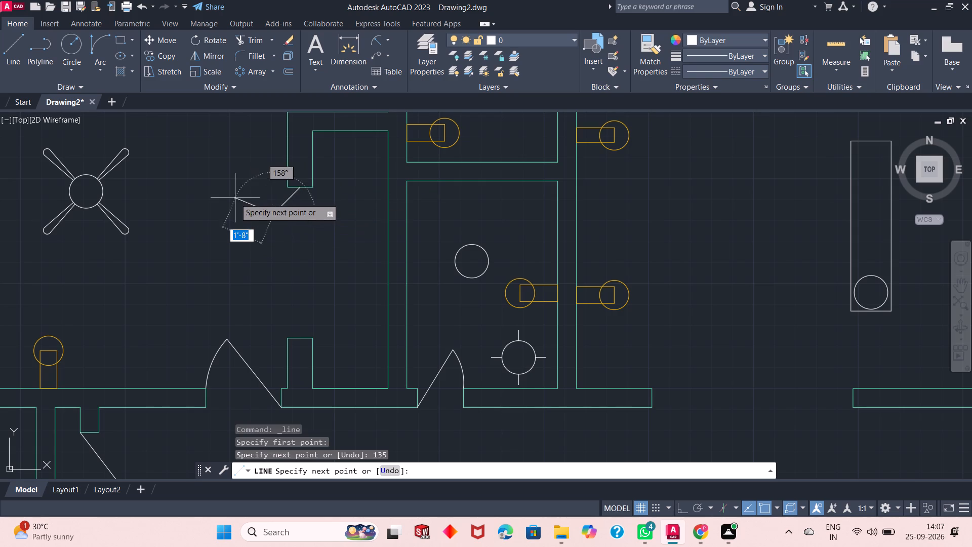
pyautogui.write('1\'6"')
pyautogui.press('Tab')
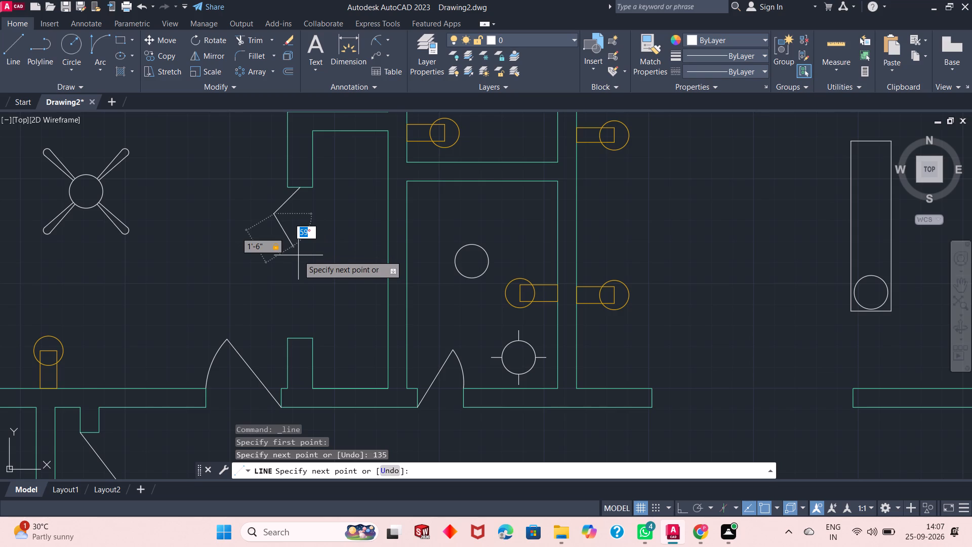
pyautogui.write('45')
pyautogui.press('Return')
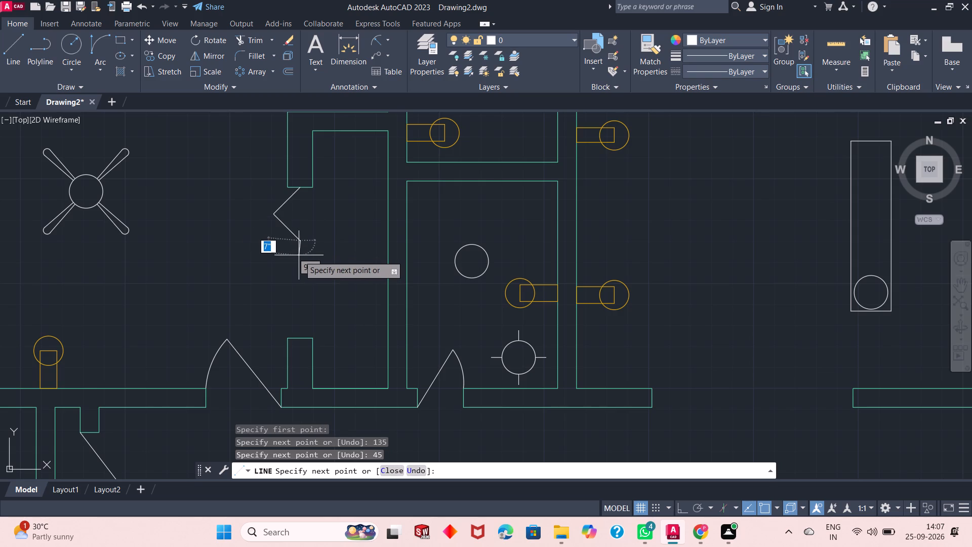
pyautogui.press('Escape')
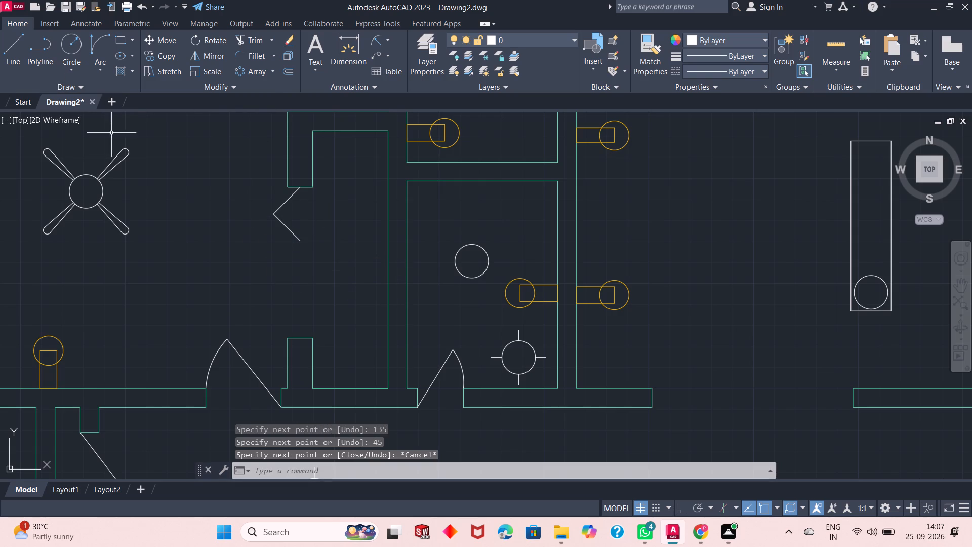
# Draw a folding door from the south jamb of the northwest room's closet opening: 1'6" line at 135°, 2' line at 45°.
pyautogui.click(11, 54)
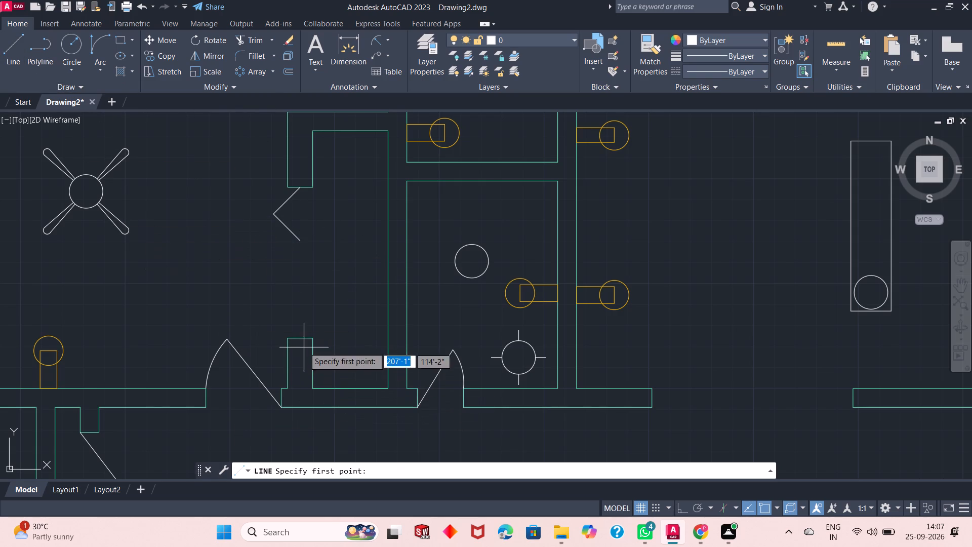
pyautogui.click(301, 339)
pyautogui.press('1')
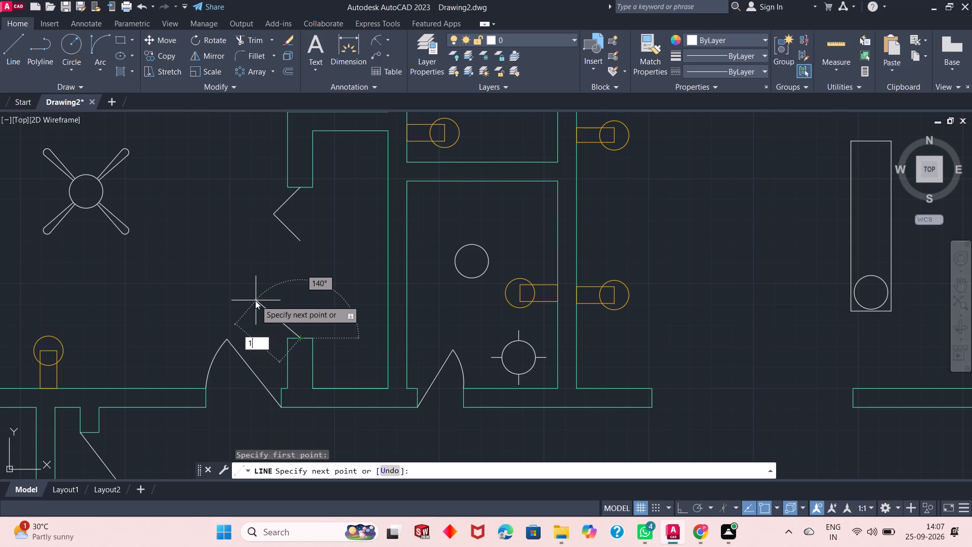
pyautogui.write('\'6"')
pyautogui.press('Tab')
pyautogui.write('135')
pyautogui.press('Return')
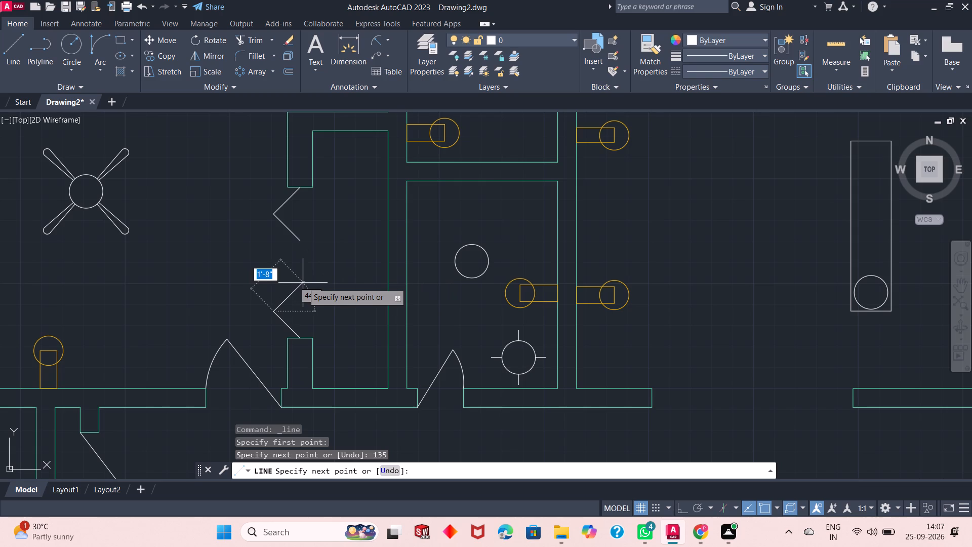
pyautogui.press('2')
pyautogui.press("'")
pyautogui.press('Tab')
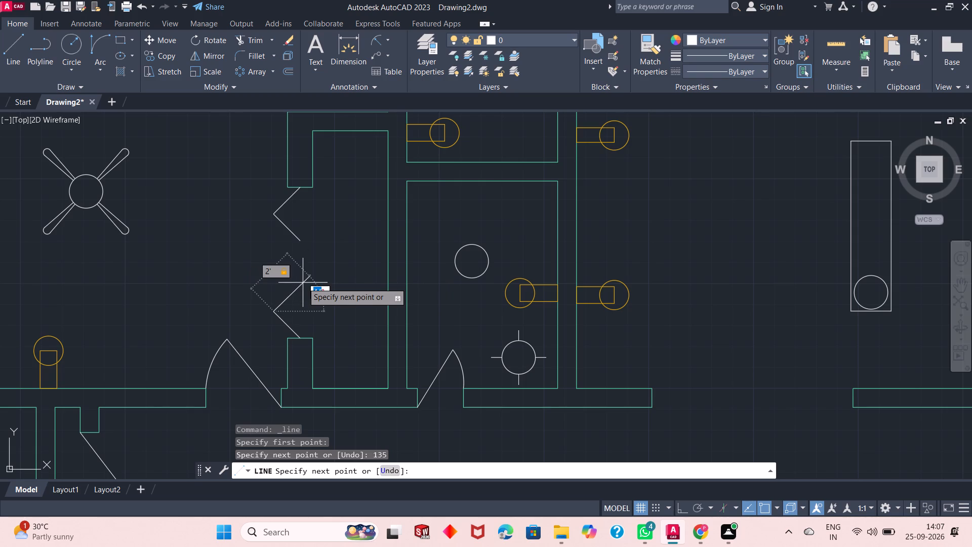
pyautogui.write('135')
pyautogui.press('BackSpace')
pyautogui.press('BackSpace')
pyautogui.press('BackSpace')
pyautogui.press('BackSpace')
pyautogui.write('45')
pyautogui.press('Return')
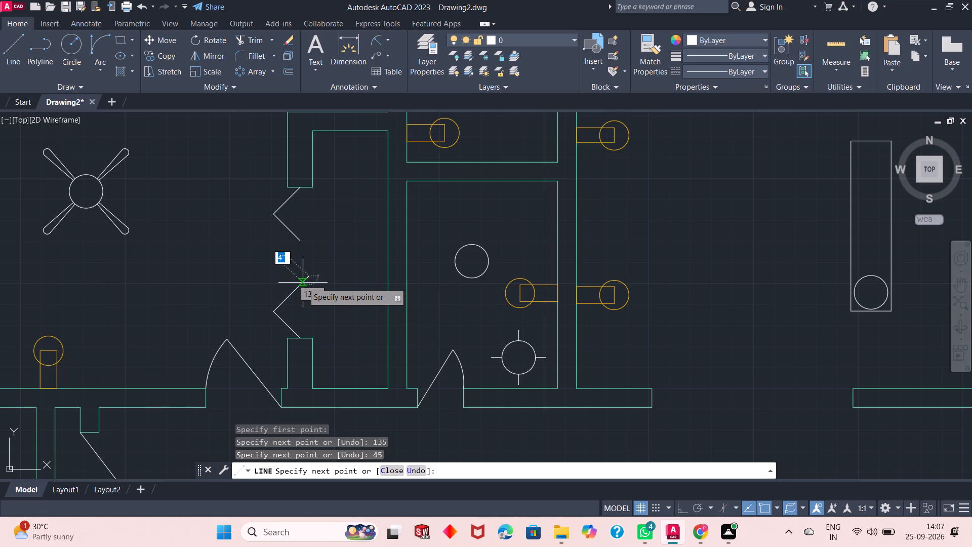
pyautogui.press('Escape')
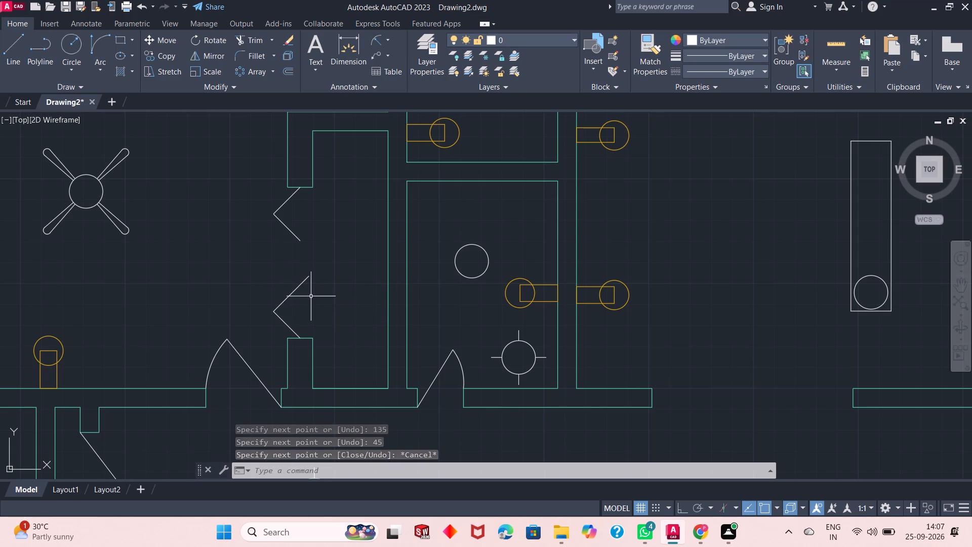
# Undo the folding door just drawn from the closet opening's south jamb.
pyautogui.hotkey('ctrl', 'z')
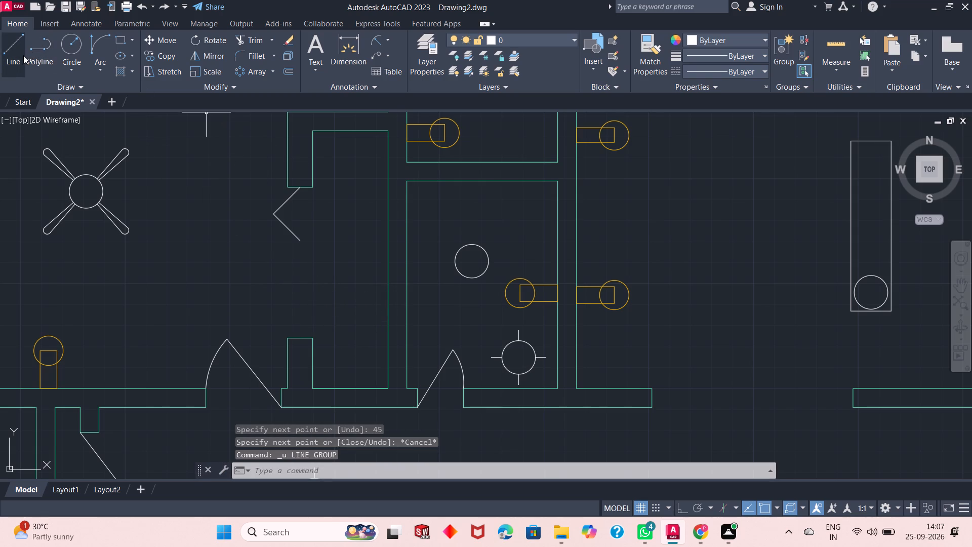
# Draw a folding door of two 1'6" lines, entered at 135° and 45°, from the south jamb of the northwest room's closet opening.
pyautogui.click(22, 55)
pyautogui.click(297, 338)
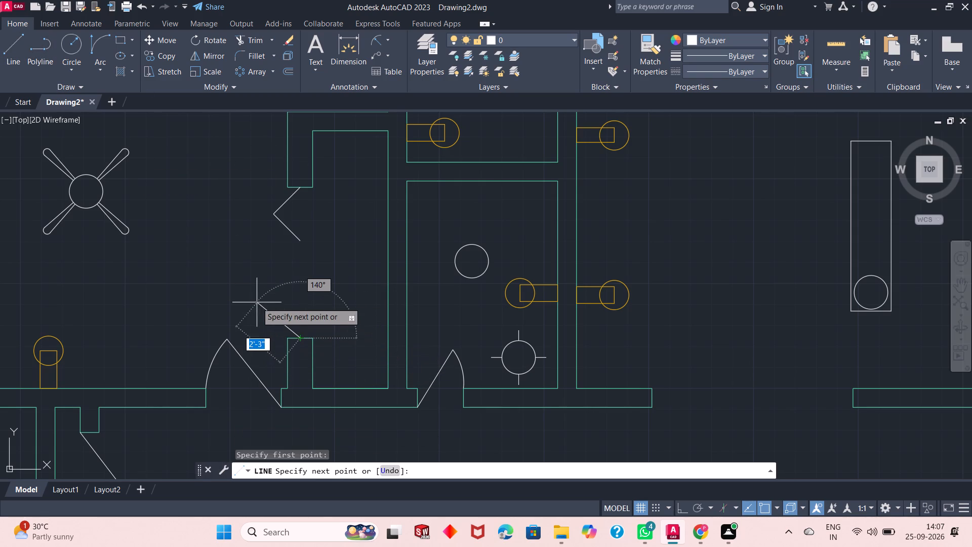
pyautogui.write('1\'6"')
pyautogui.press('Tab')
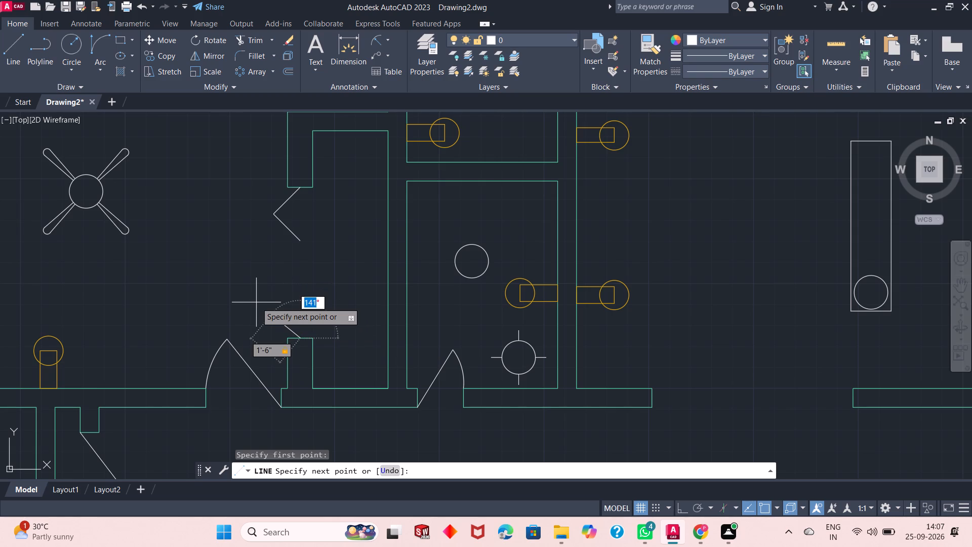
pyautogui.write('135')
pyautogui.press('Return')
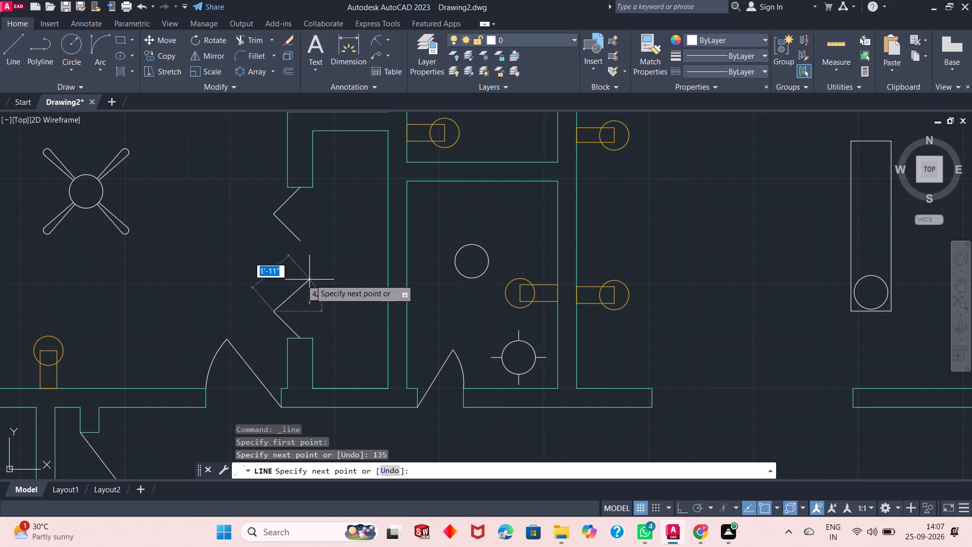
pyautogui.press('1')
pyautogui.write('\'6"')
pyautogui.press('Tab')
pyautogui.write('45')
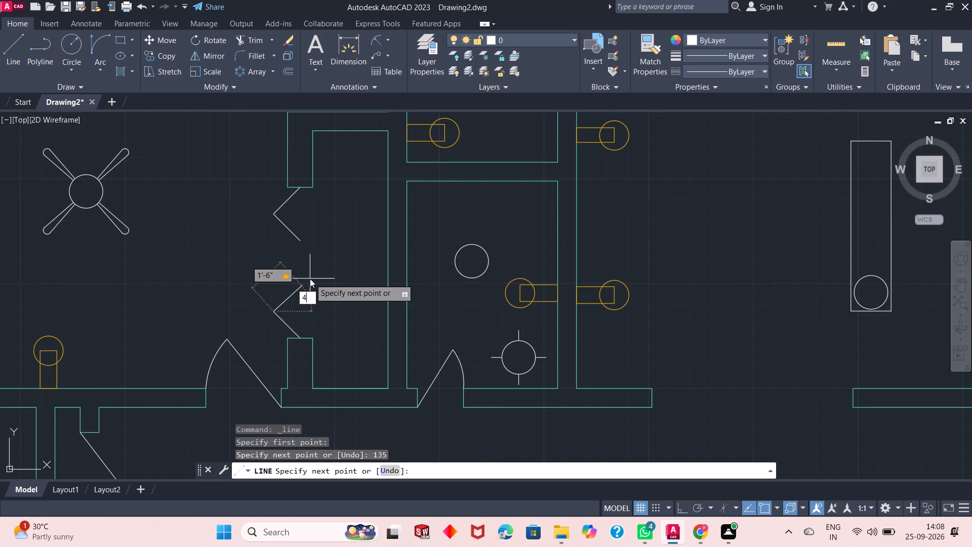
pyautogui.press('Return')
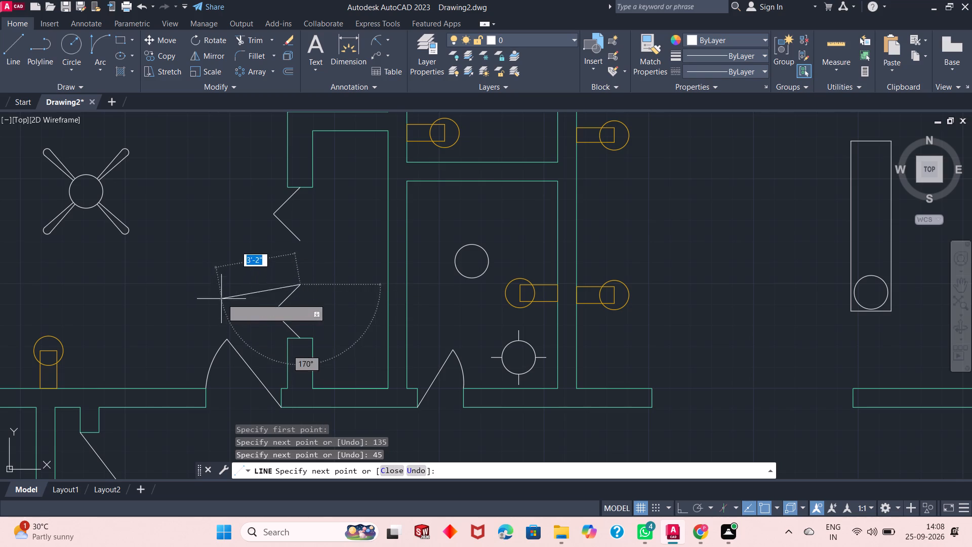
pyautogui.rightClick(226, 277)
pyautogui.click(259, 286)
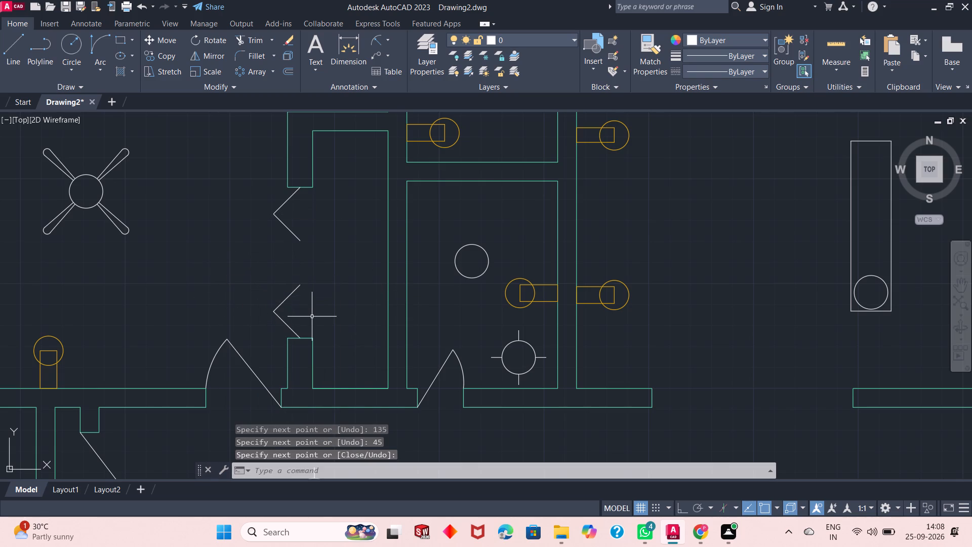
# Make Layer5 the current layer.
pyautogui.scroll(-1, 317, 307)
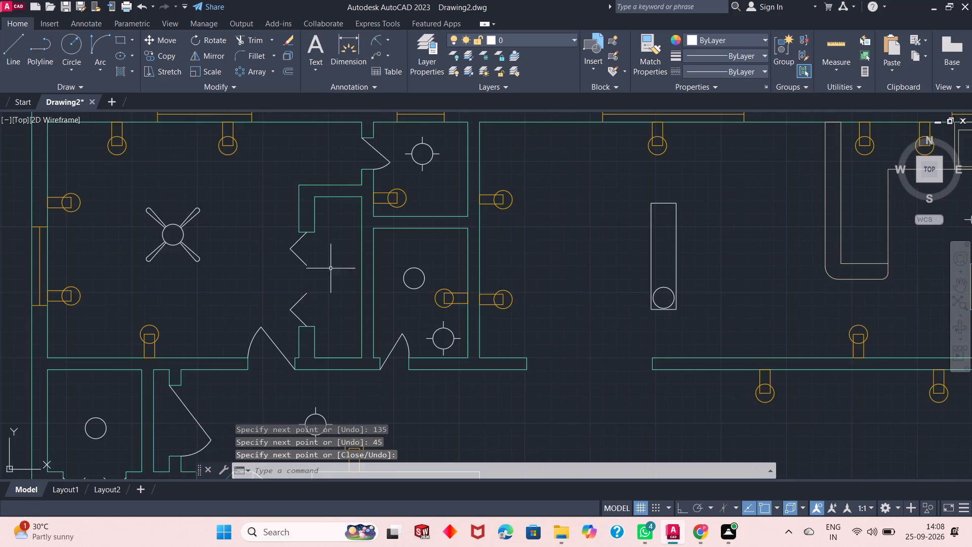
pyautogui.scroll(-3, 333, 253)
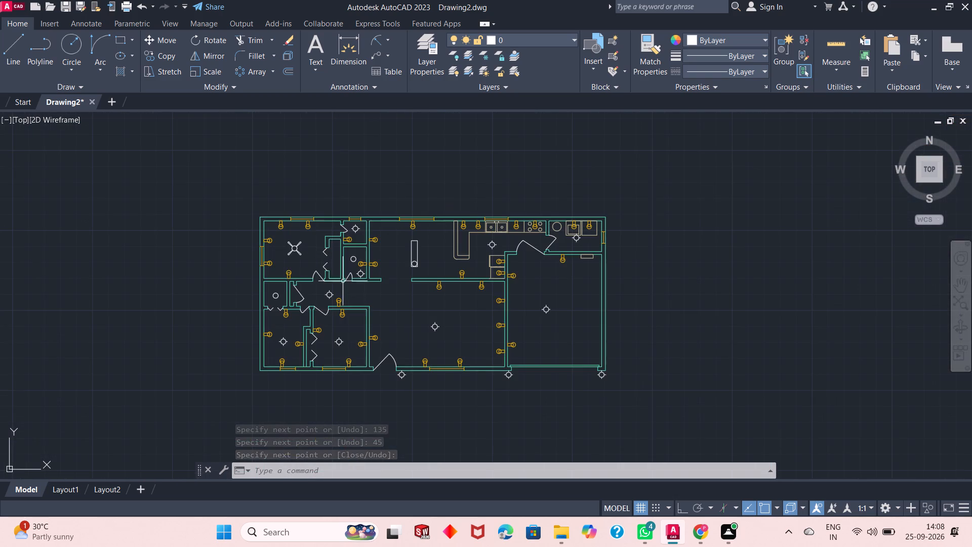
pyautogui.scroll(1, 354, 354)
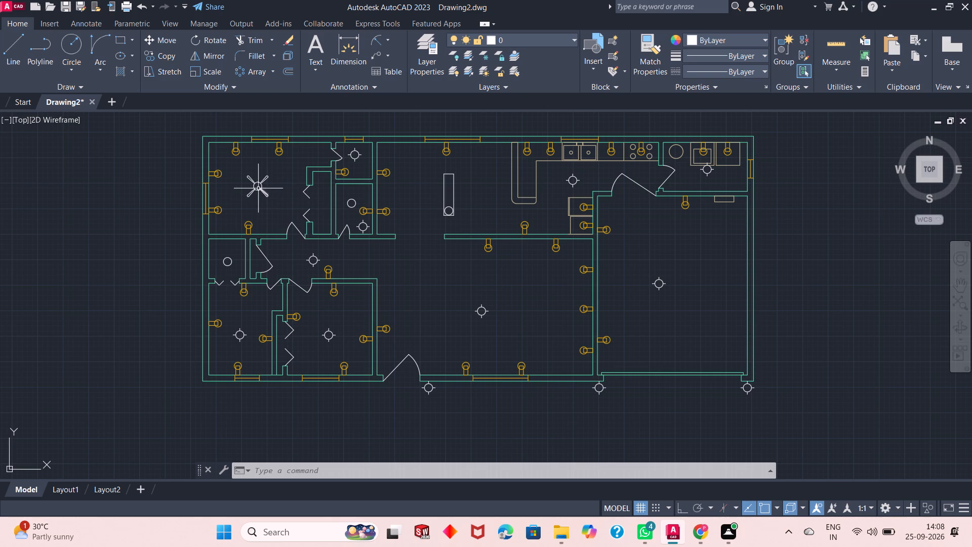
pyautogui.scroll(2, 257, 187)
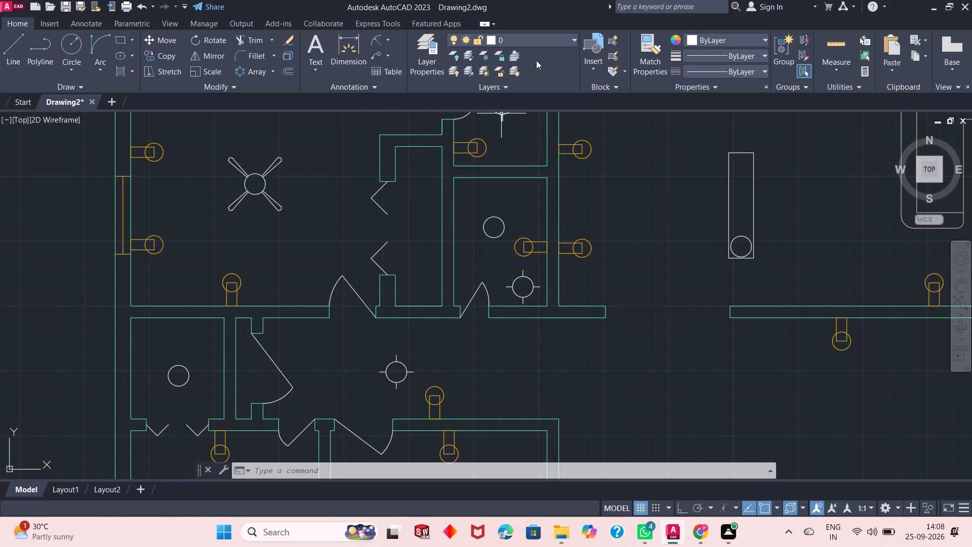
pyautogui.click(502, 36)
pyautogui.click(511, 132)
# Change Layer5's colour to index colour 250.
pyautogui.click(500, 35)
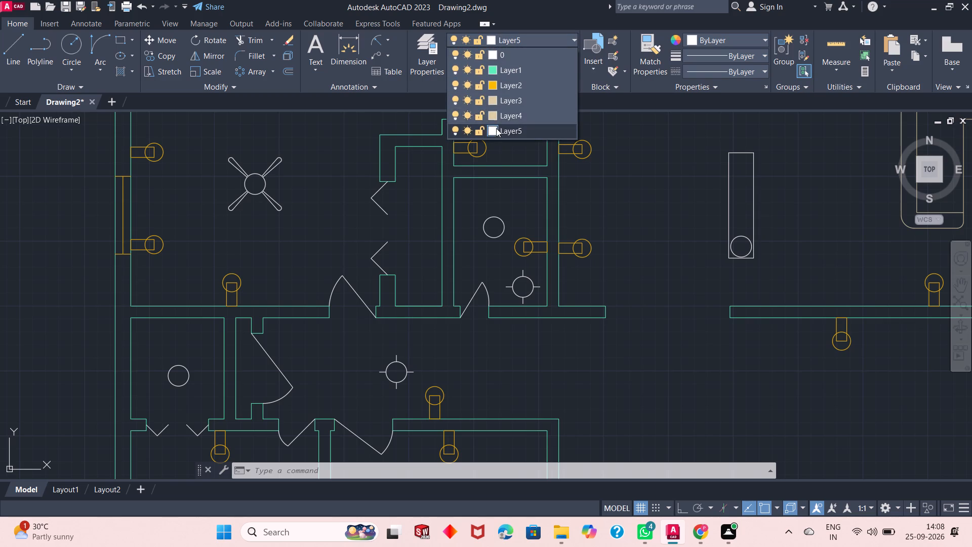
pyautogui.click(495, 133)
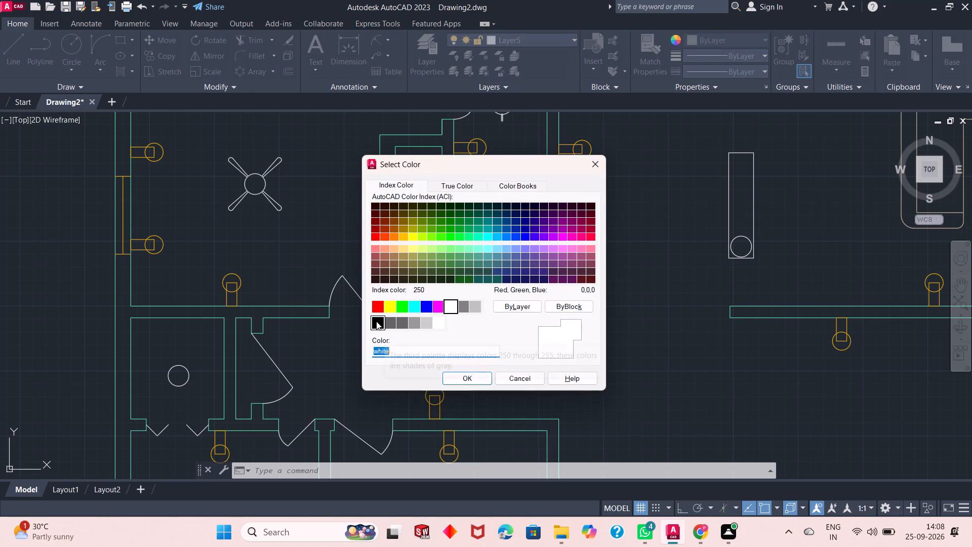
pyautogui.click(376, 321)
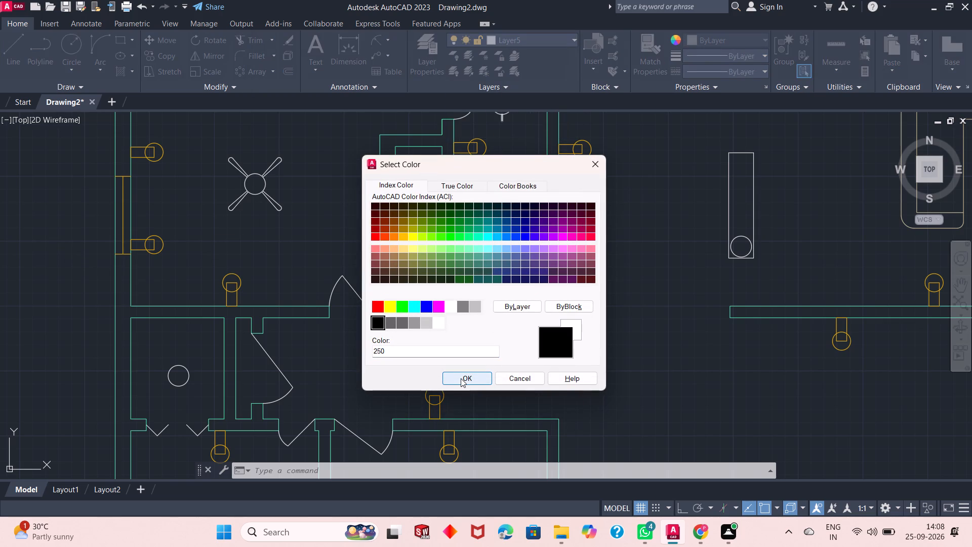
pyautogui.click(461, 378)
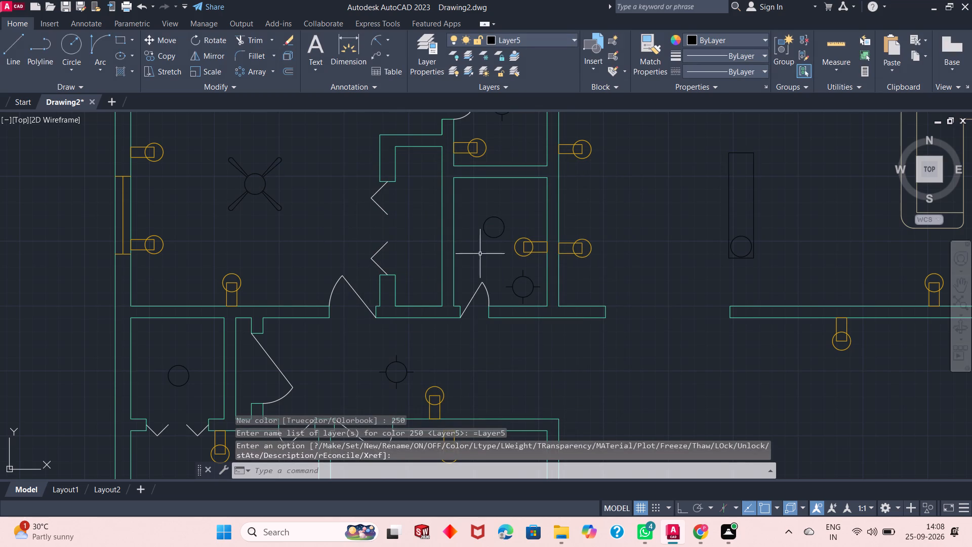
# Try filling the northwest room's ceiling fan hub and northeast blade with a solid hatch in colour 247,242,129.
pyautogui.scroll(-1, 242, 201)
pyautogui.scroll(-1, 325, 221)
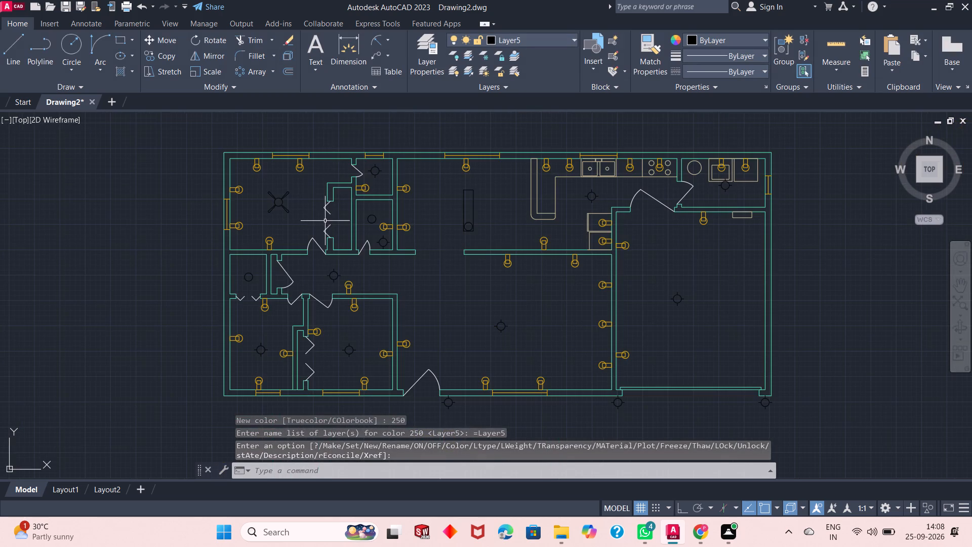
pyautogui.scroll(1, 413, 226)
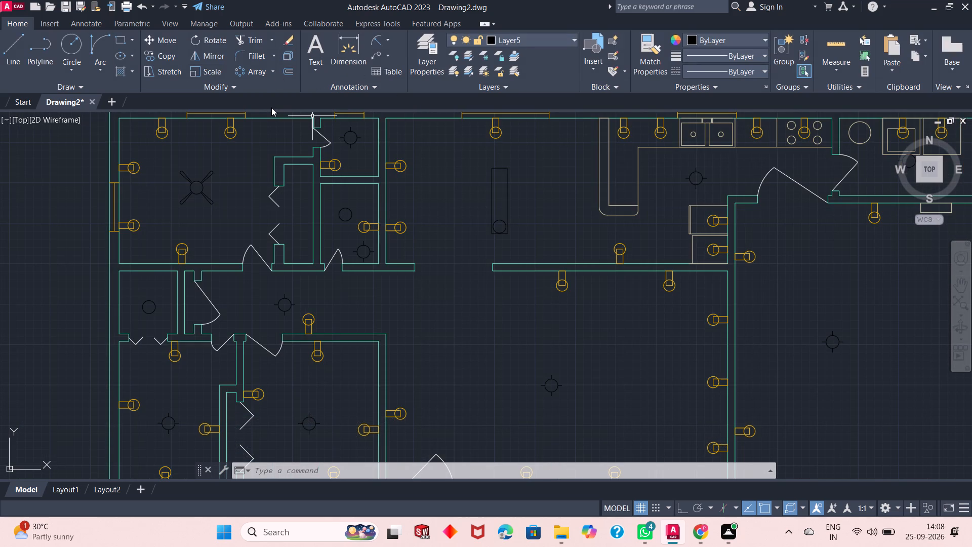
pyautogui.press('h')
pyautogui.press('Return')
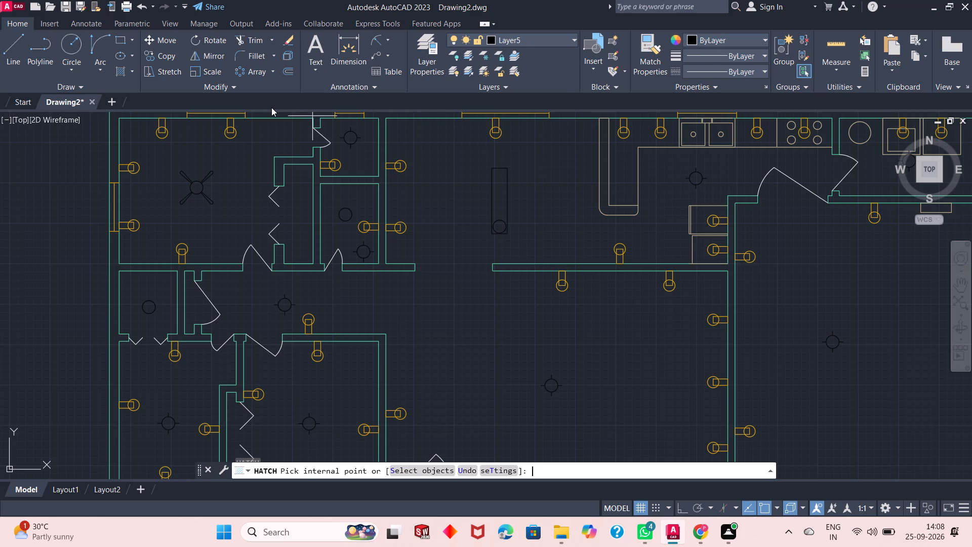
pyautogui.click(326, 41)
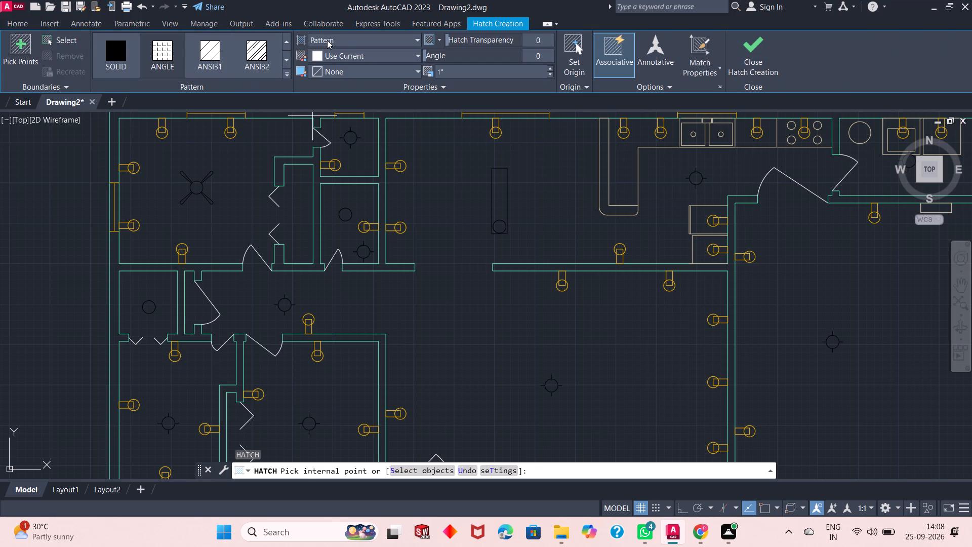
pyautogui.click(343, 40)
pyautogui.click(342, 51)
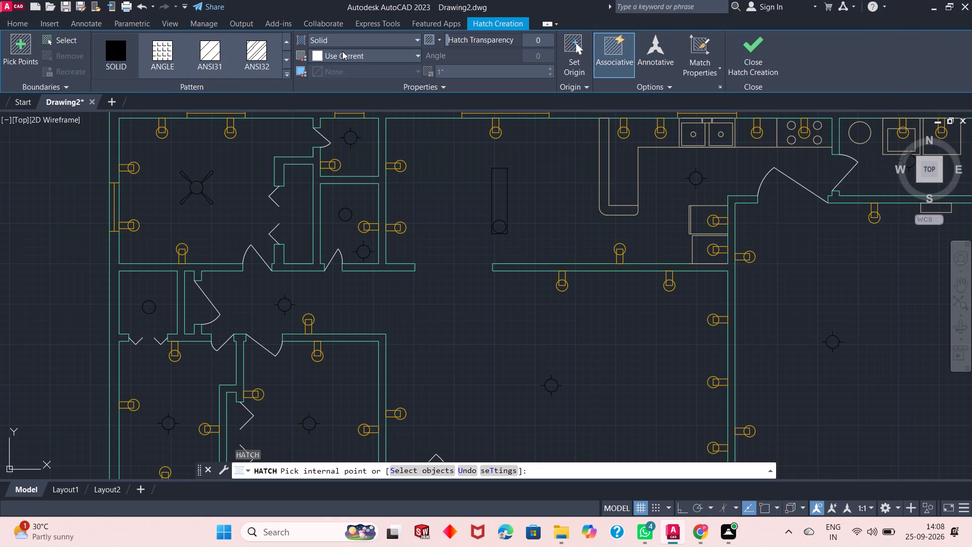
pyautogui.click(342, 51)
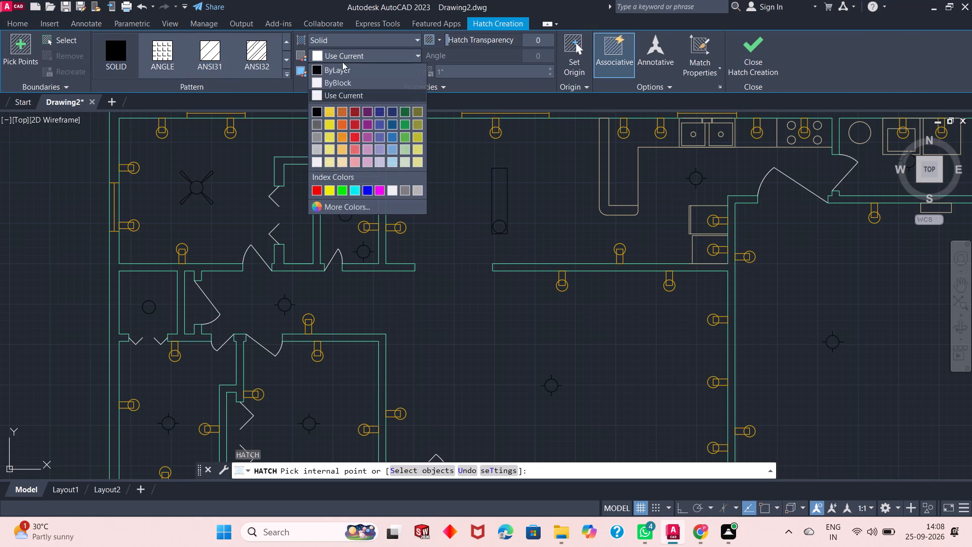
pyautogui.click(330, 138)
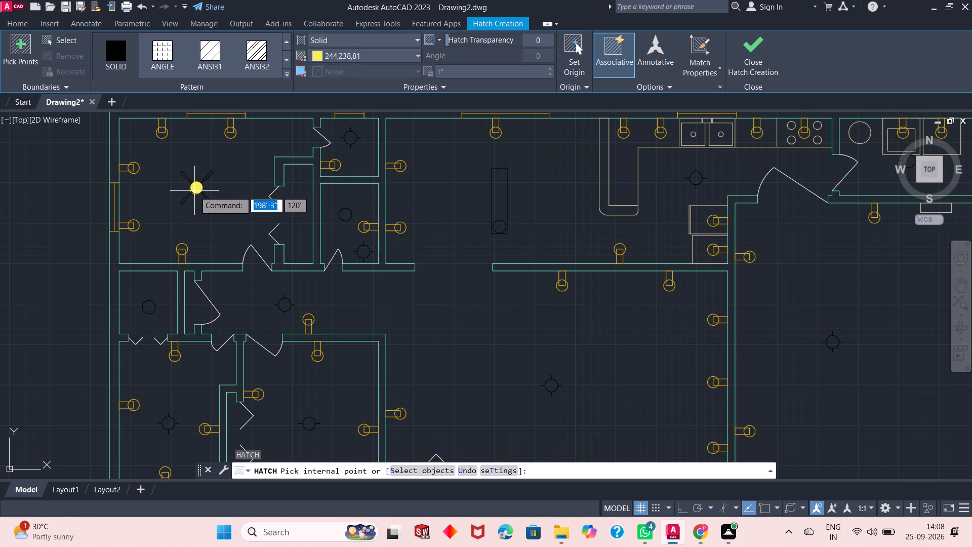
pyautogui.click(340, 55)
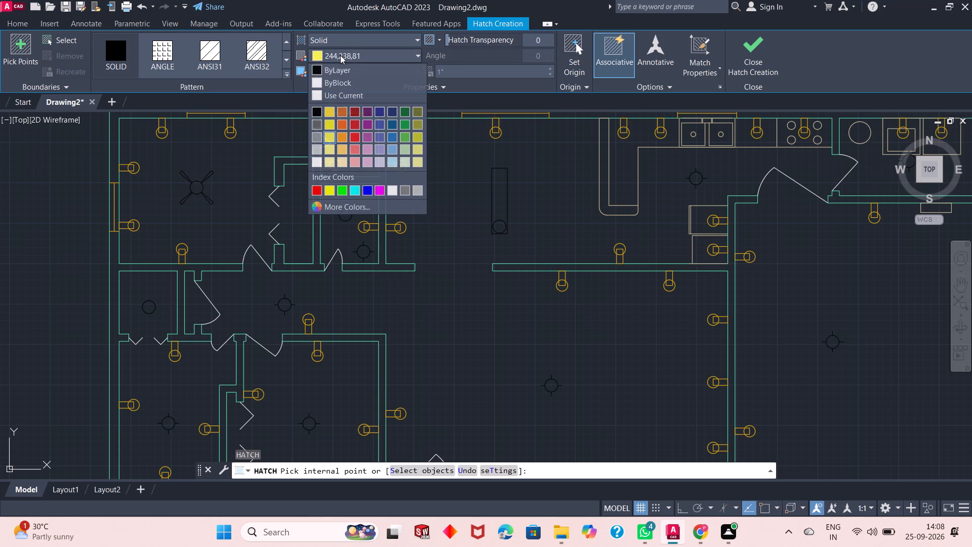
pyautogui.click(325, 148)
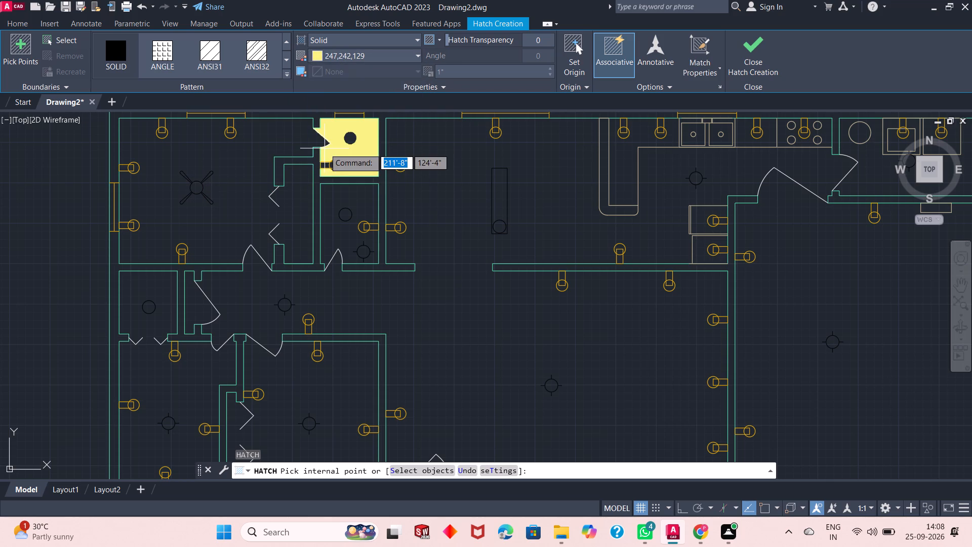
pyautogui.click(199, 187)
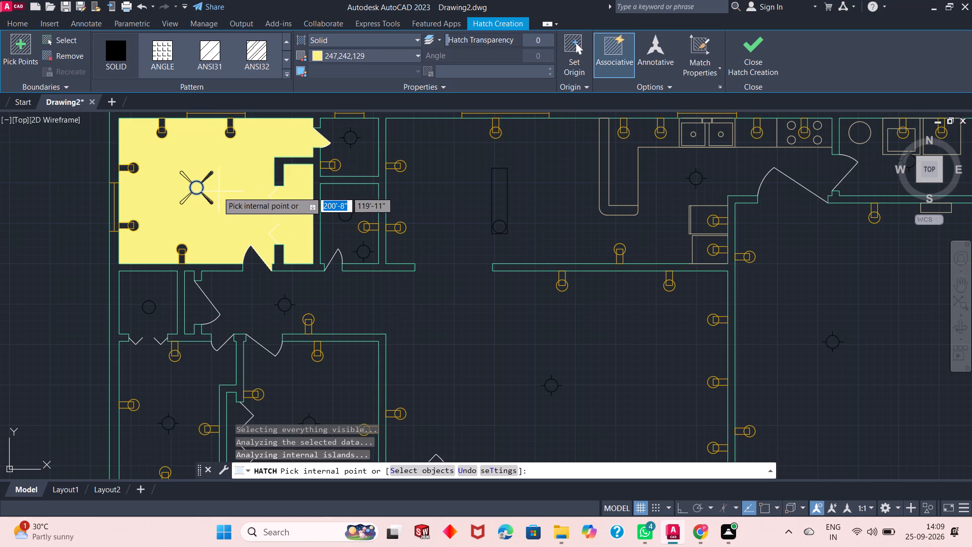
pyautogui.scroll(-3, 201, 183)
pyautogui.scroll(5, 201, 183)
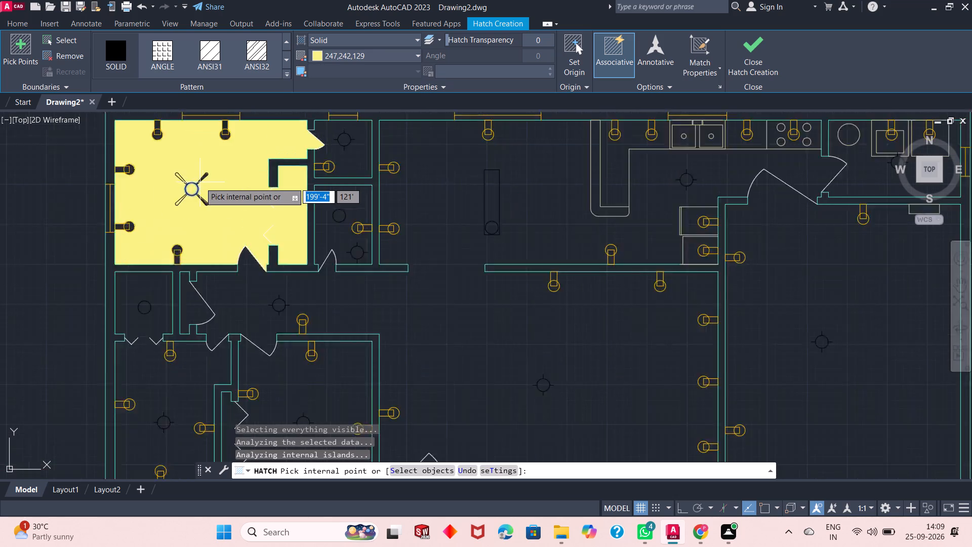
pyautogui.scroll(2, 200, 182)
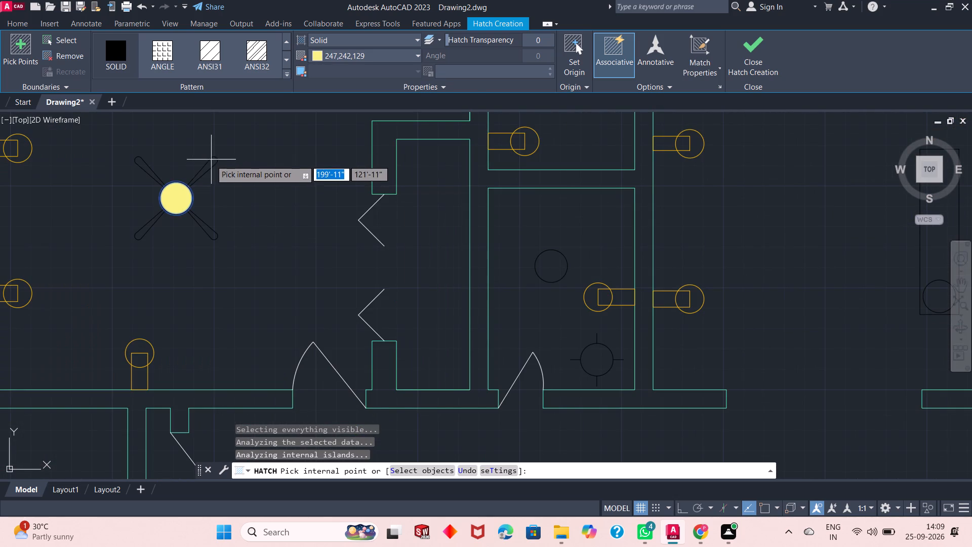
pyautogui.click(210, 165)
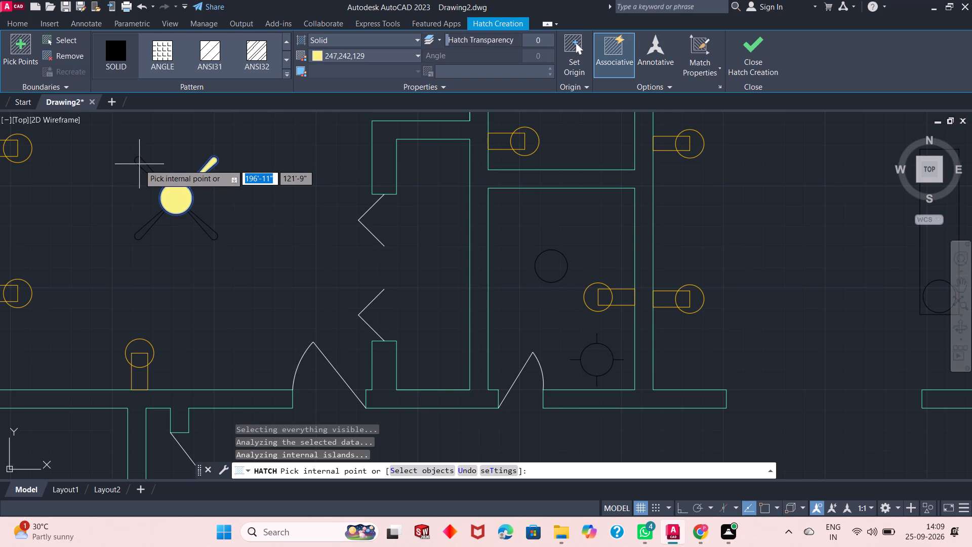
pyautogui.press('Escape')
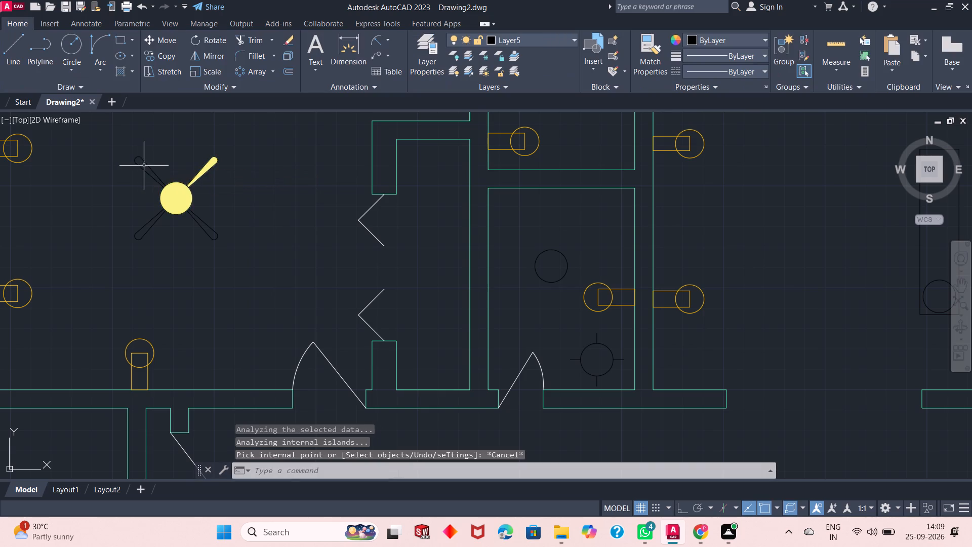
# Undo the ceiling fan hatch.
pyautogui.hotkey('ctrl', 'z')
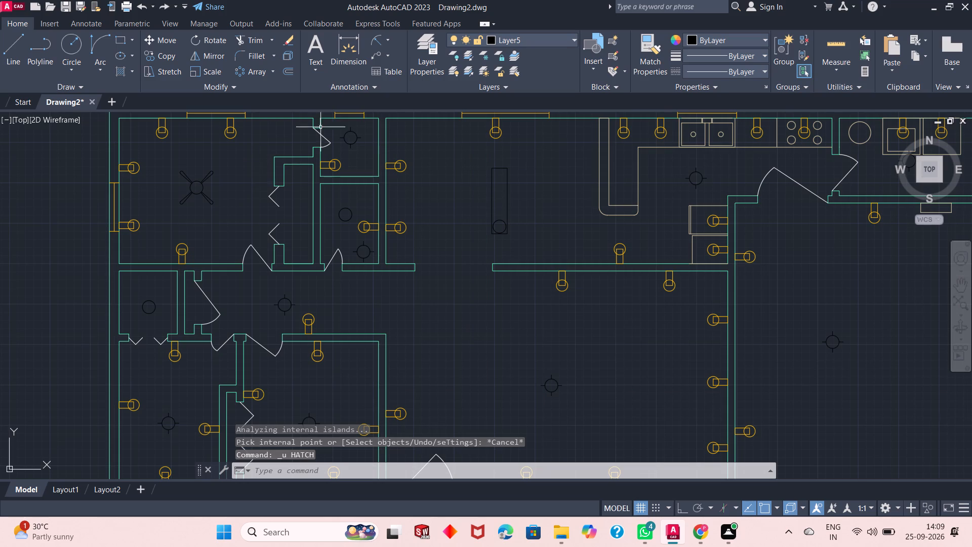
# Fill the three round light fixtures in the two small rooms east of the northwest room with a solid hatch, colour 247,242,129.
pyautogui.write('h')
pyautogui.press('space')
pyautogui.click(350, 43)
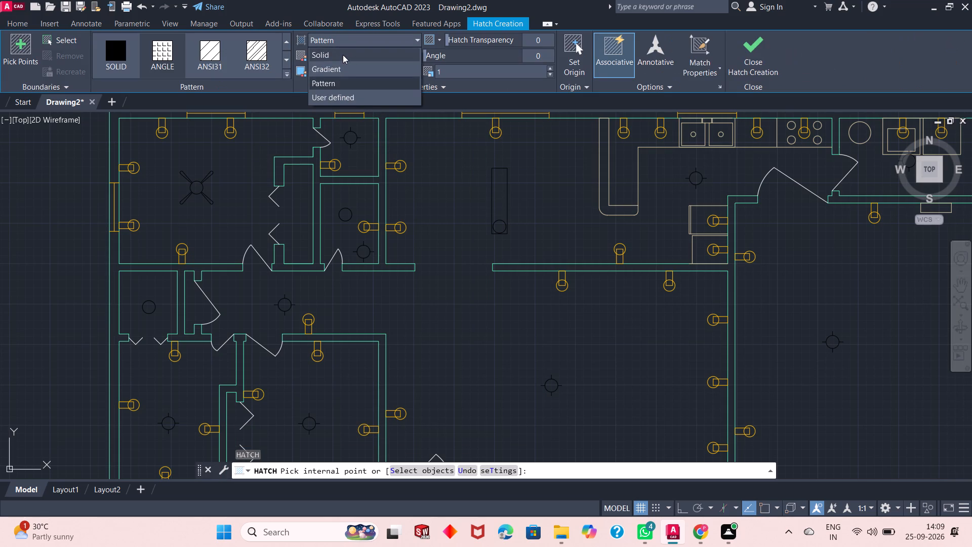
pyautogui.click(343, 58)
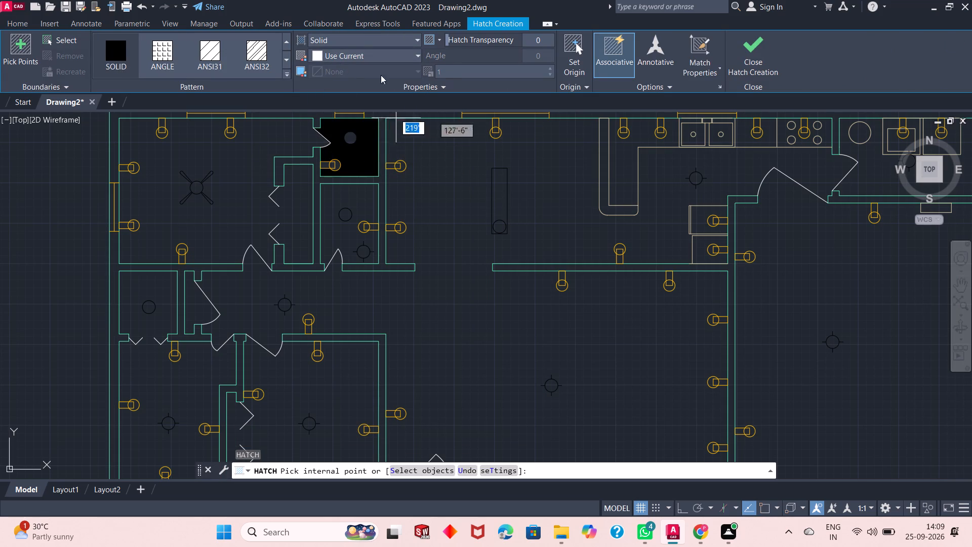
pyautogui.click(354, 51)
pyautogui.click(329, 147)
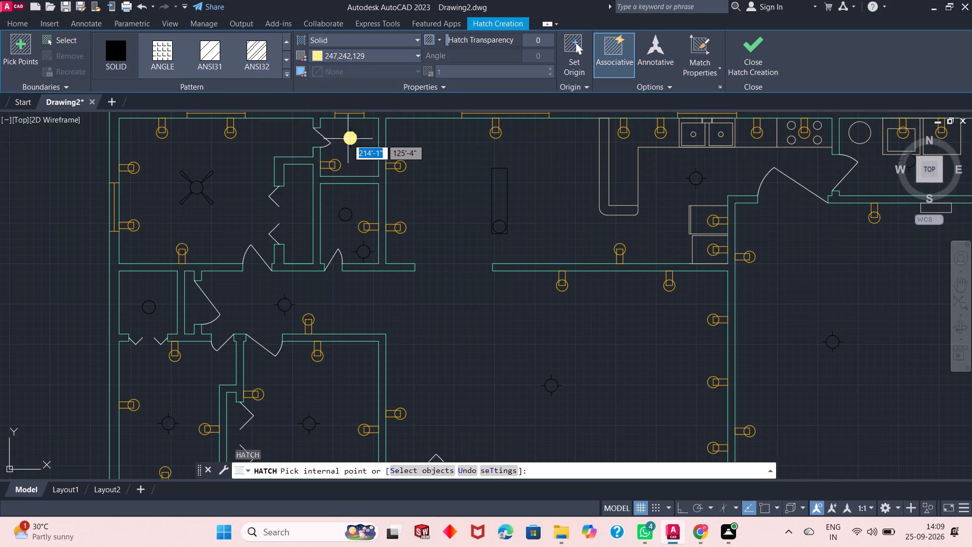
pyautogui.click(348, 139)
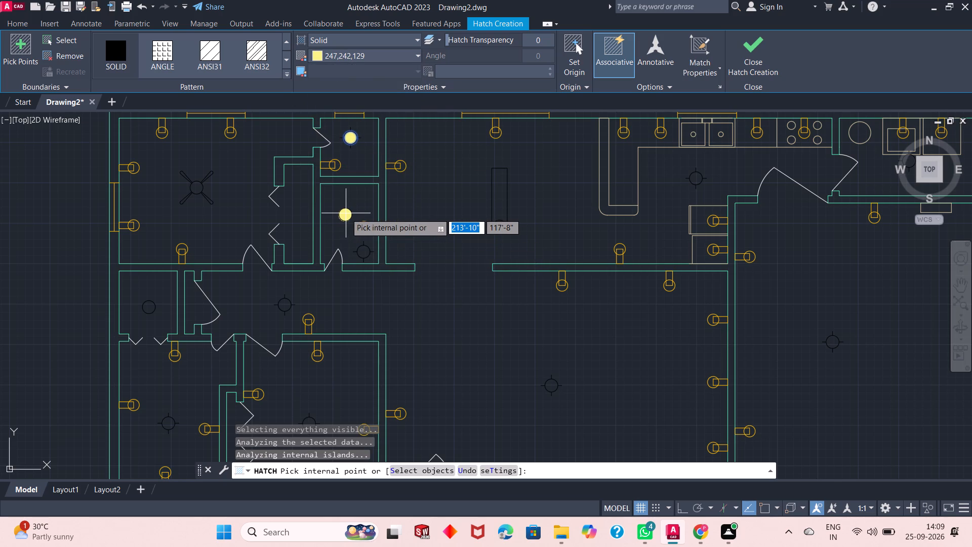
pyautogui.click(346, 213)
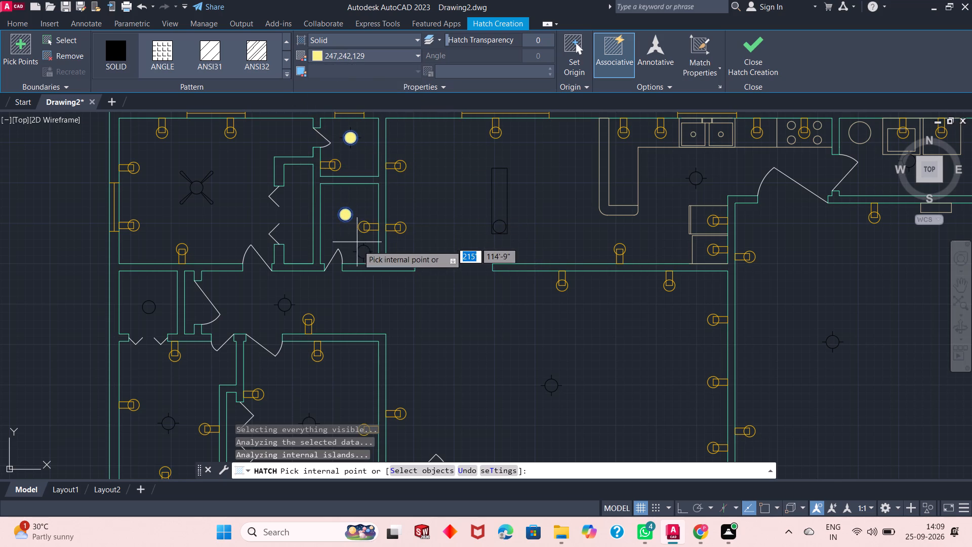
pyautogui.click(364, 252)
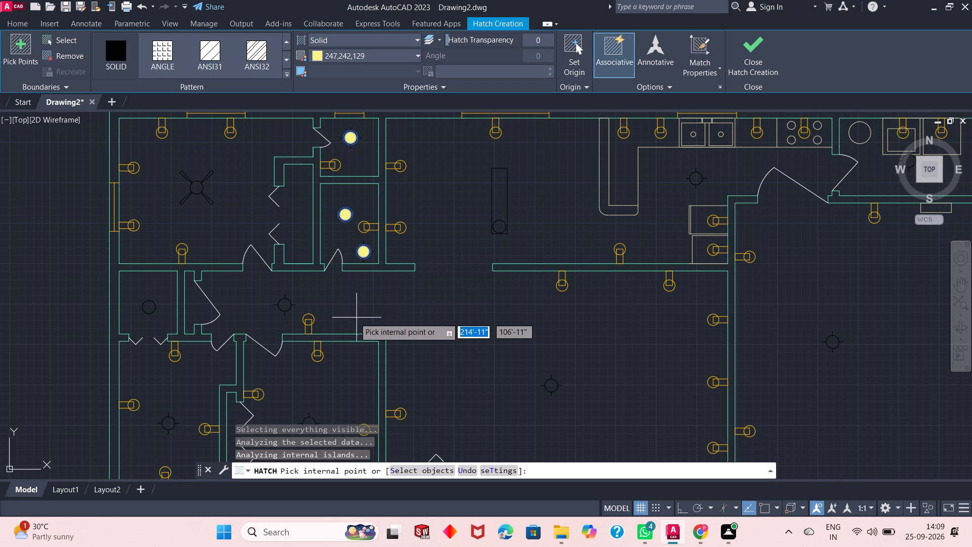
# Add the round light fixtures in the hallway, the small west room and the two southwest rooms to the solid yellow hatch.
pyautogui.click(283, 307)
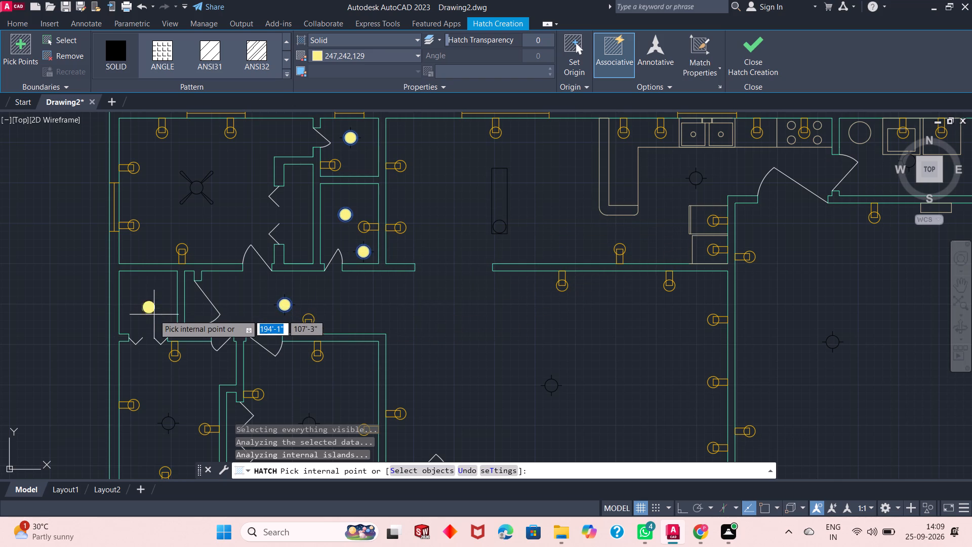
pyautogui.click(151, 308)
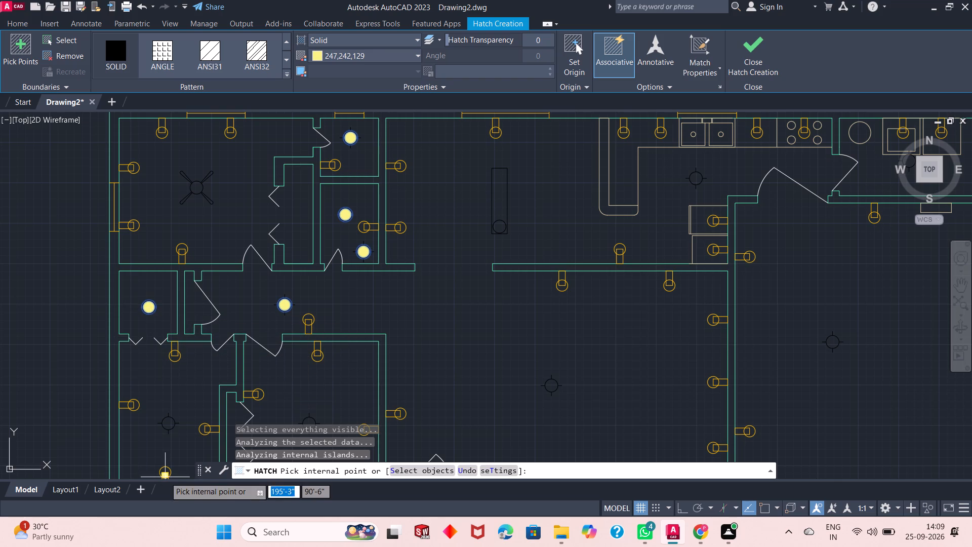
pyautogui.click(167, 422)
pyautogui.scroll(-1, 287, 364)
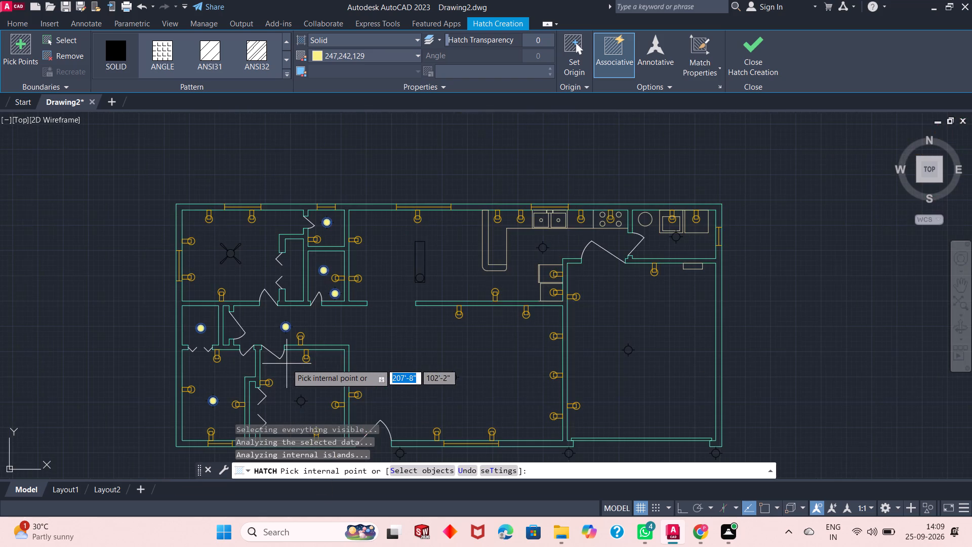
pyautogui.scroll(-1, 287, 363)
pyautogui.scroll(1, 295, 385)
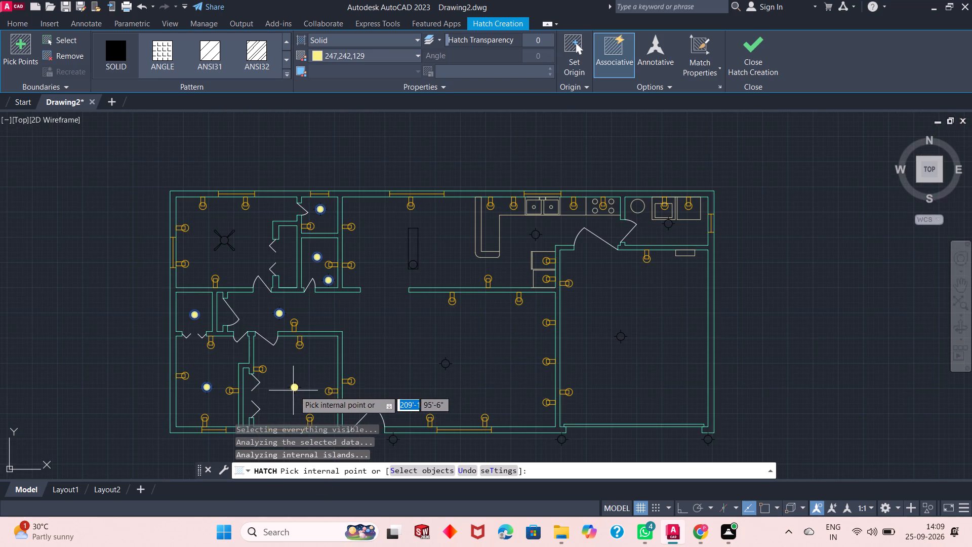
pyautogui.click(296, 389)
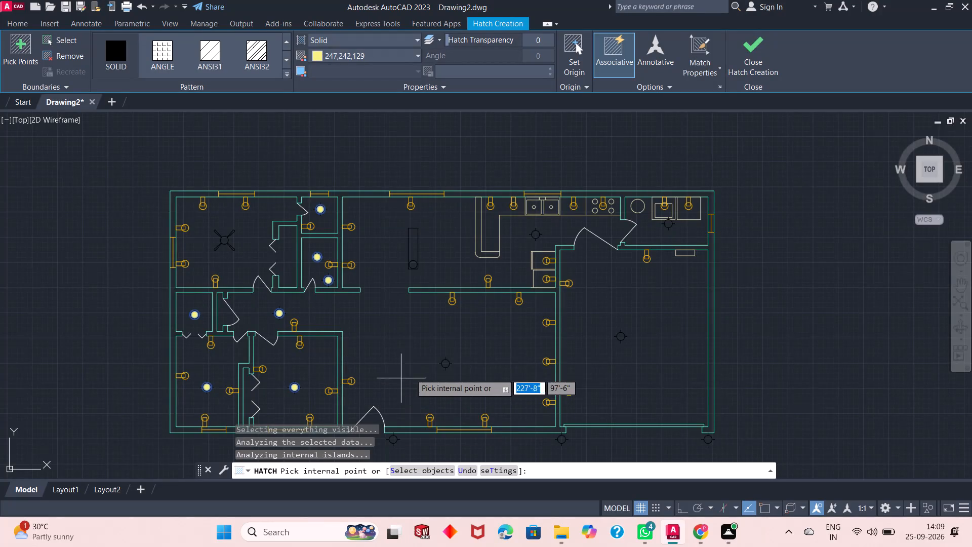
# Complete the yellow hatch with the fixtures in the large south-central room, along the south exterior wall, and in the garage, laundry and kitchen.
pyautogui.click(445, 364)
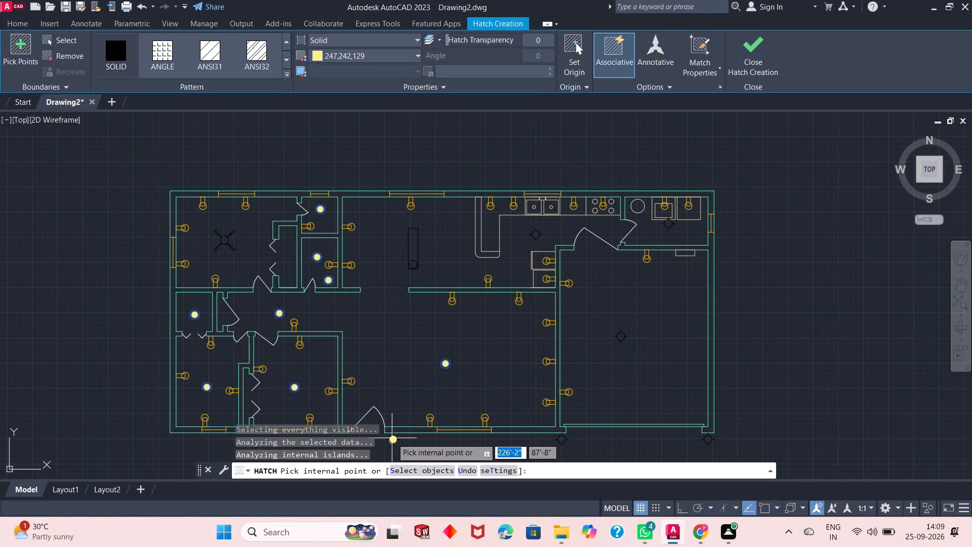
pyautogui.click(392, 438)
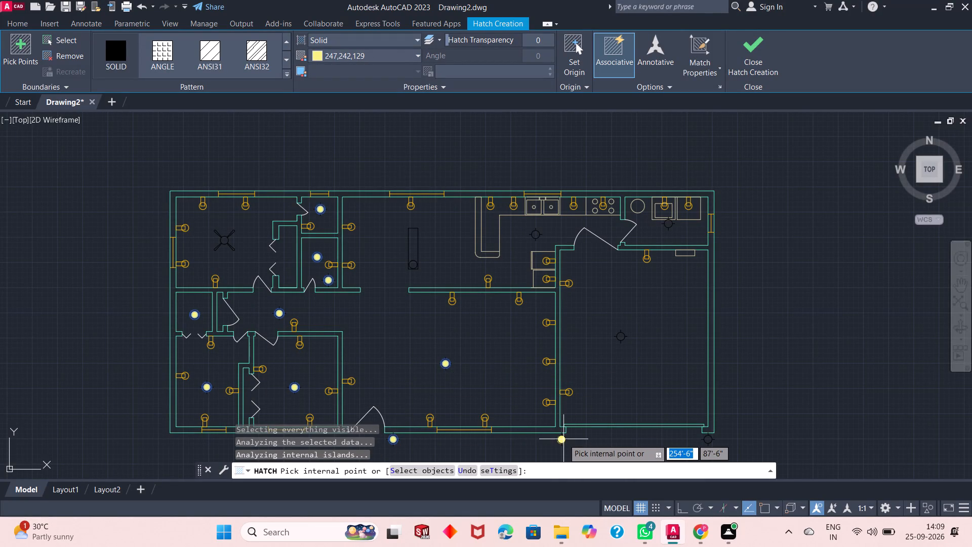
pyautogui.click(563, 439)
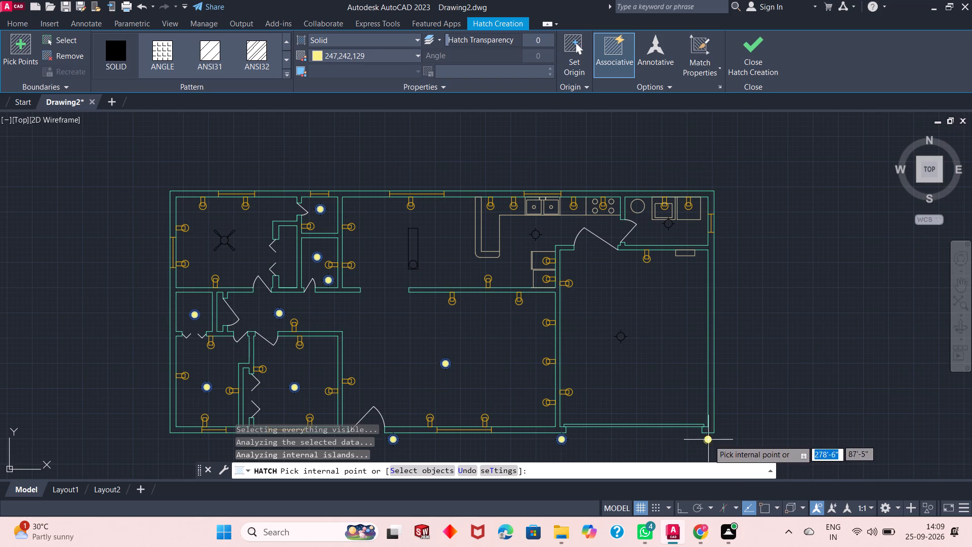
pyautogui.click(709, 441)
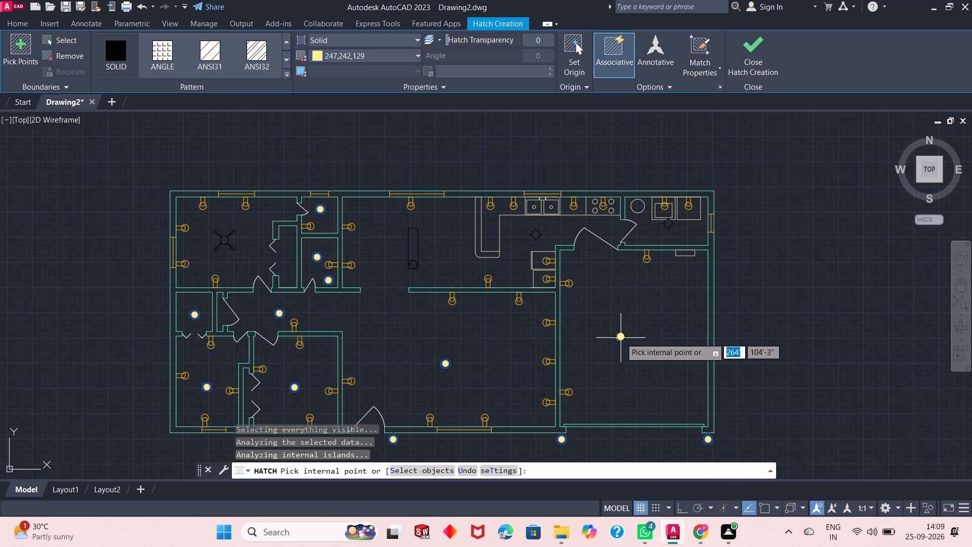
pyautogui.click(621, 338)
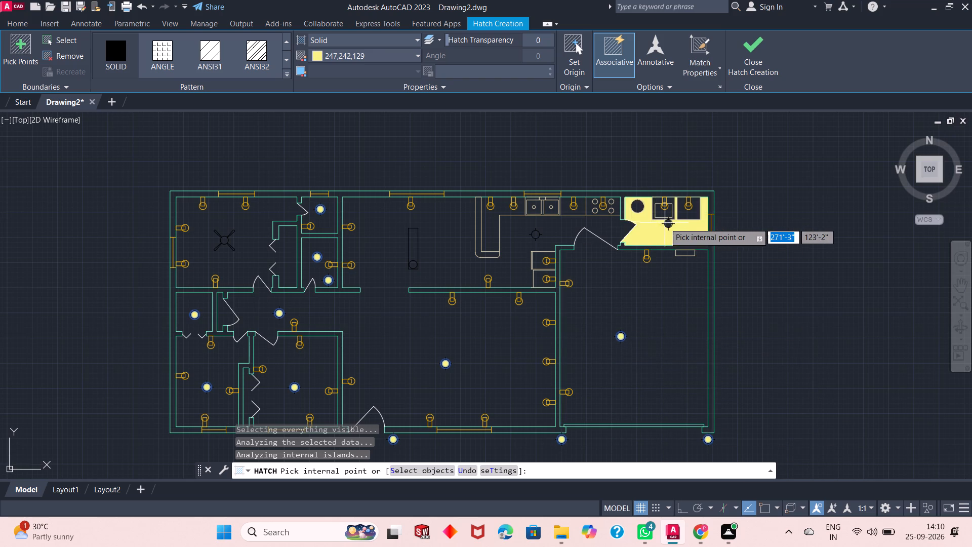
pyautogui.click(668, 224)
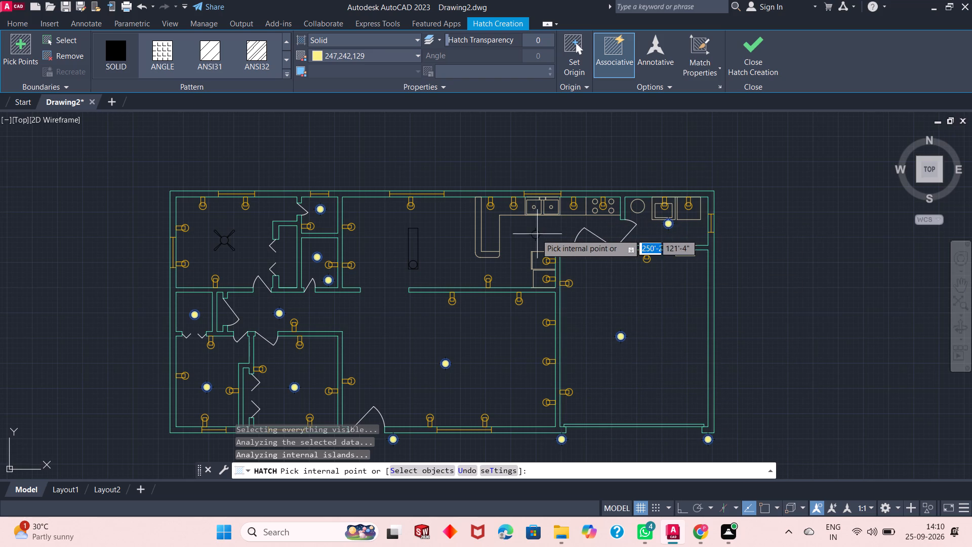
pyautogui.click(533, 236)
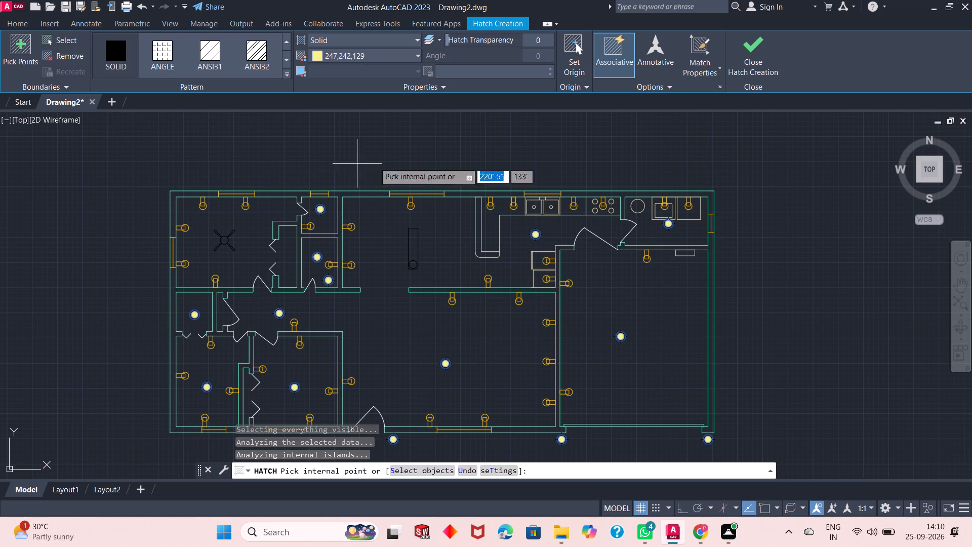
pyautogui.click(743, 68)
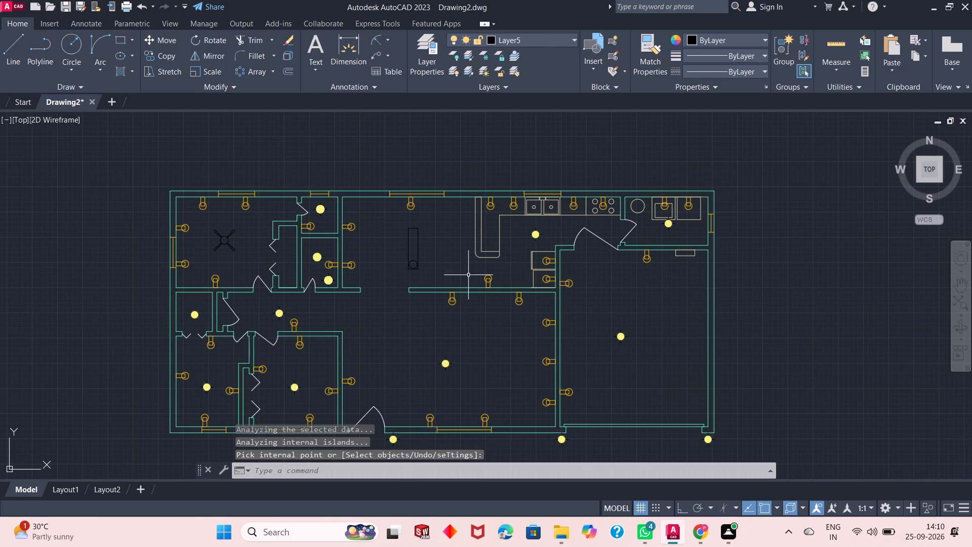
# Change the colour of Layer5, which holds the light fixtures and ceiling fan, to white.
pyautogui.scroll(-1, 439, 245)
pyautogui.scroll(1, 393, 285)
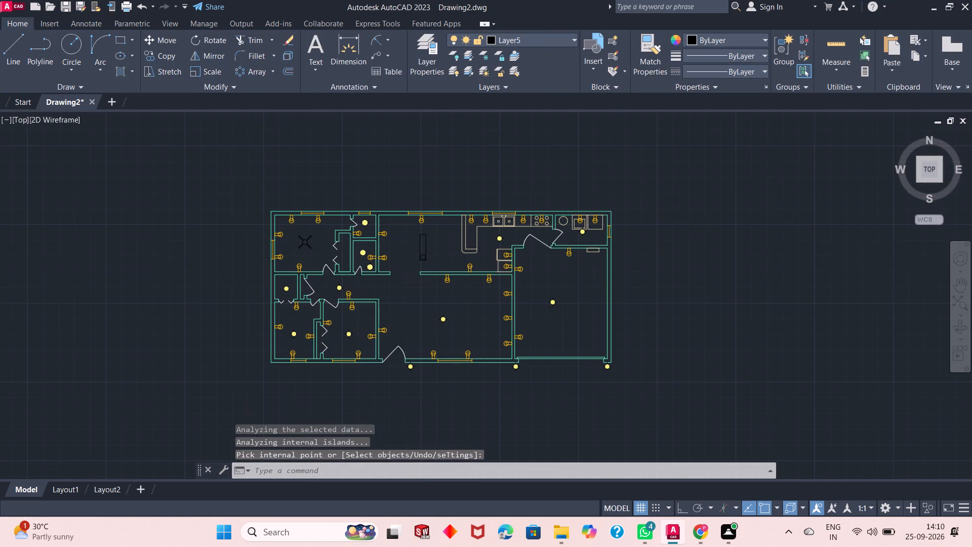
pyautogui.scroll(1, 393, 286)
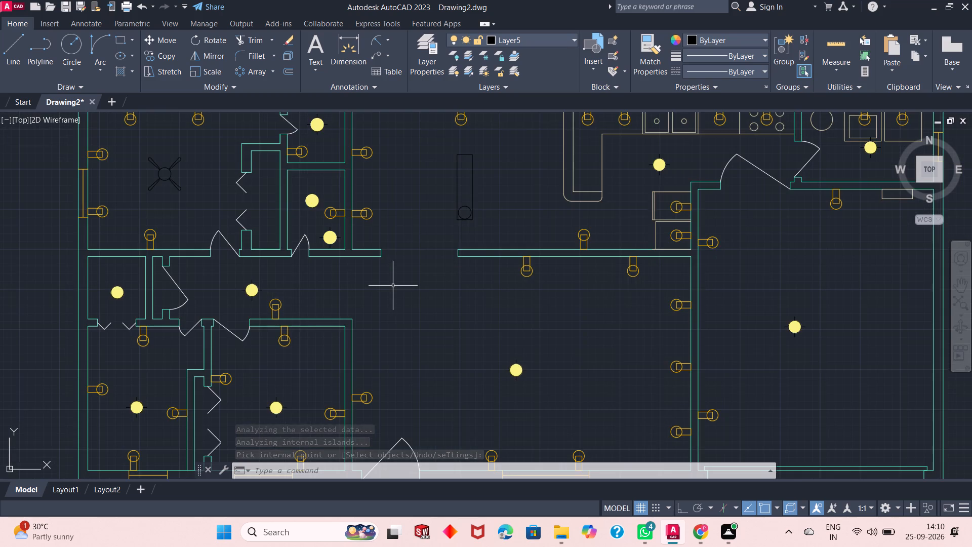
pyautogui.scroll(-1, 393, 286)
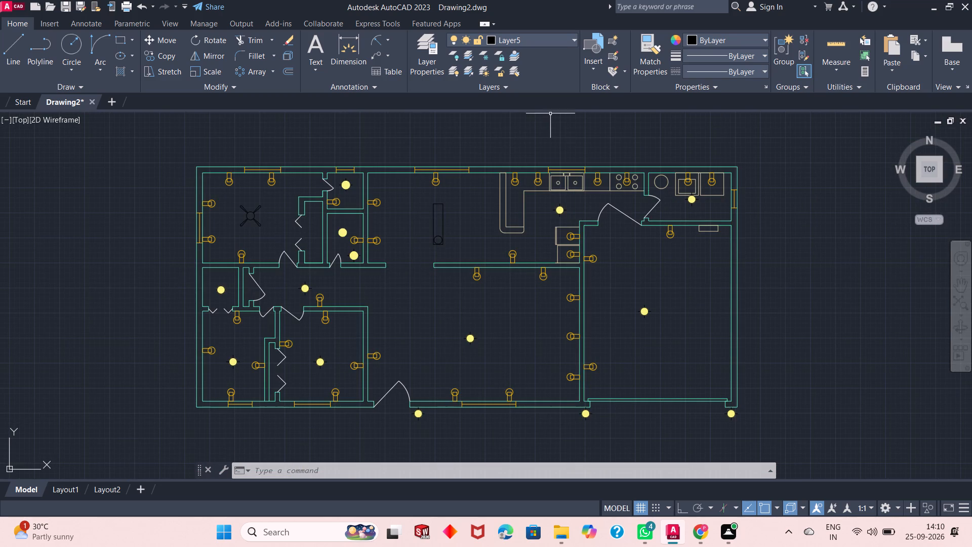
pyautogui.click(488, 37)
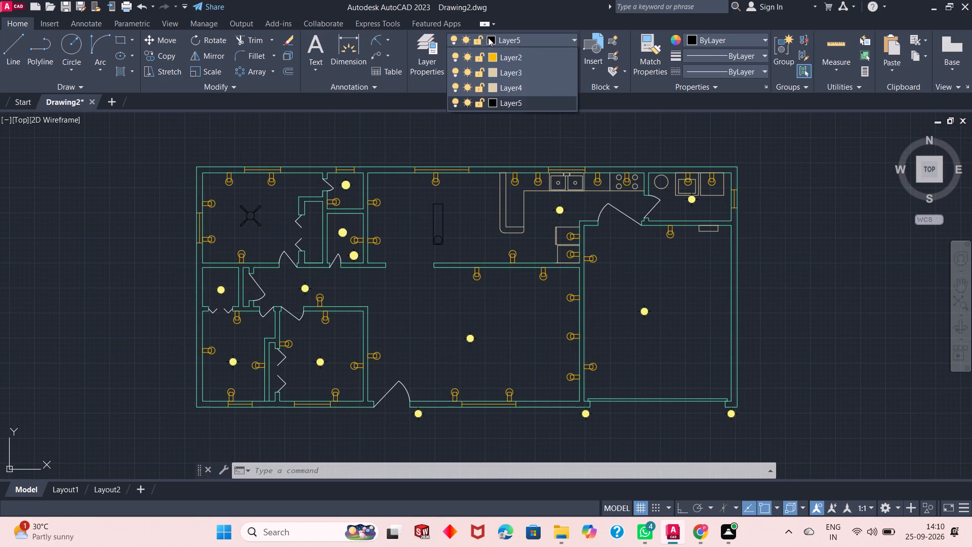
pyautogui.click(490, 127)
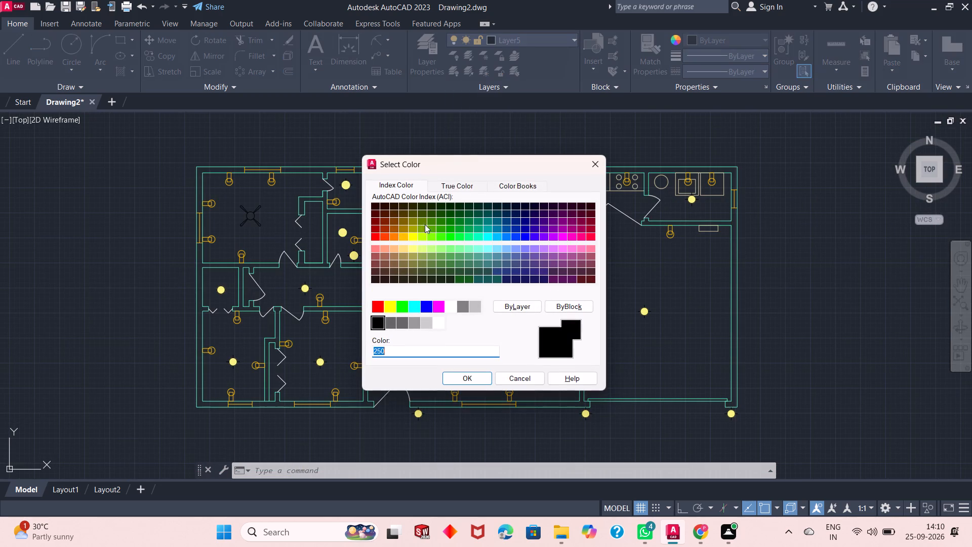
pyautogui.click(449, 305)
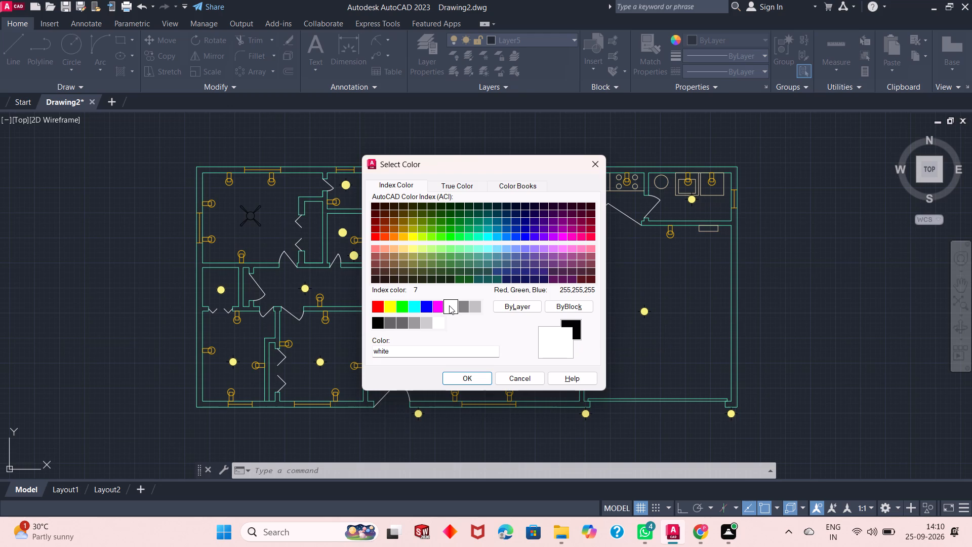
pyautogui.click(463, 376)
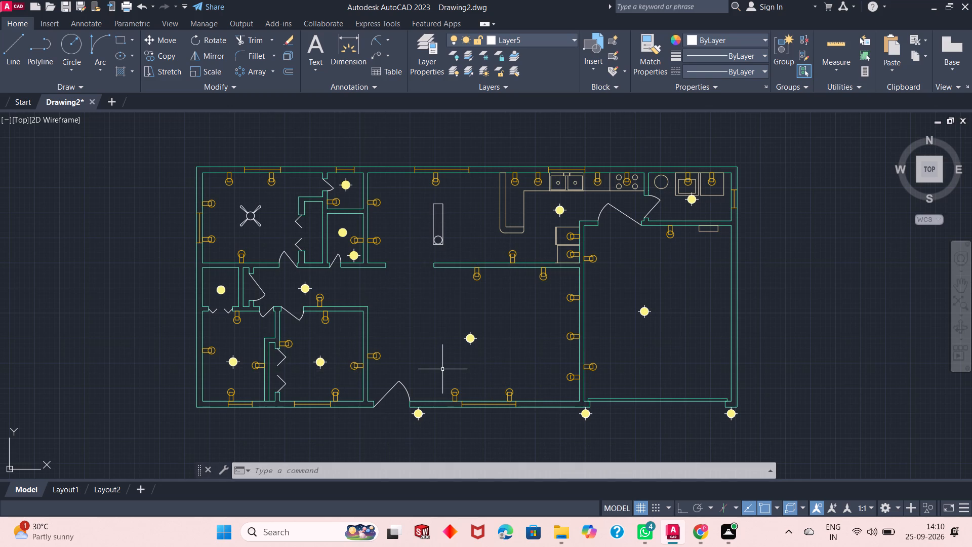
# On Layer2, draw an 8" by 1'6" rectangle projecting outward from the south exterior wall, just east of the light by the entrance door.
pyautogui.scroll(1, 526, 331)
pyautogui.scroll(-1, 526, 331)
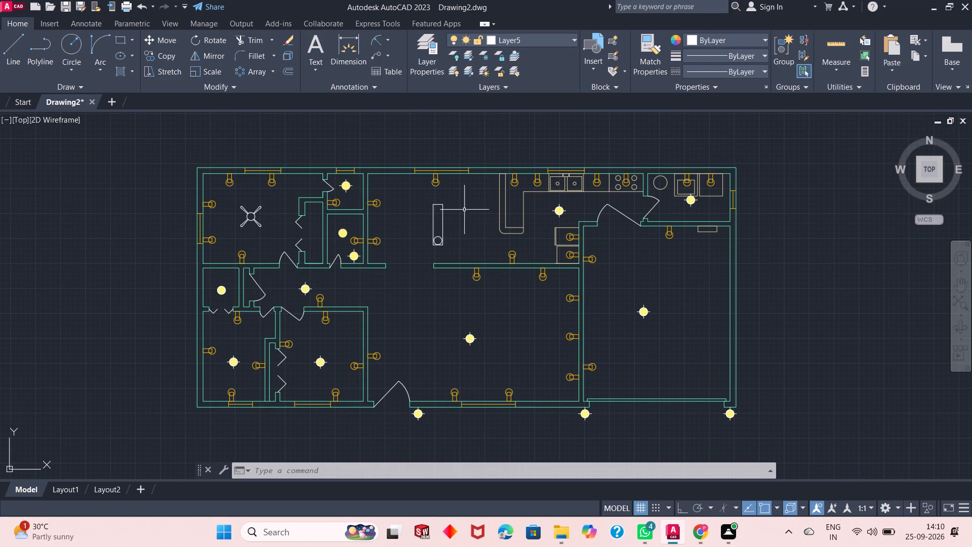
pyautogui.click(543, 43)
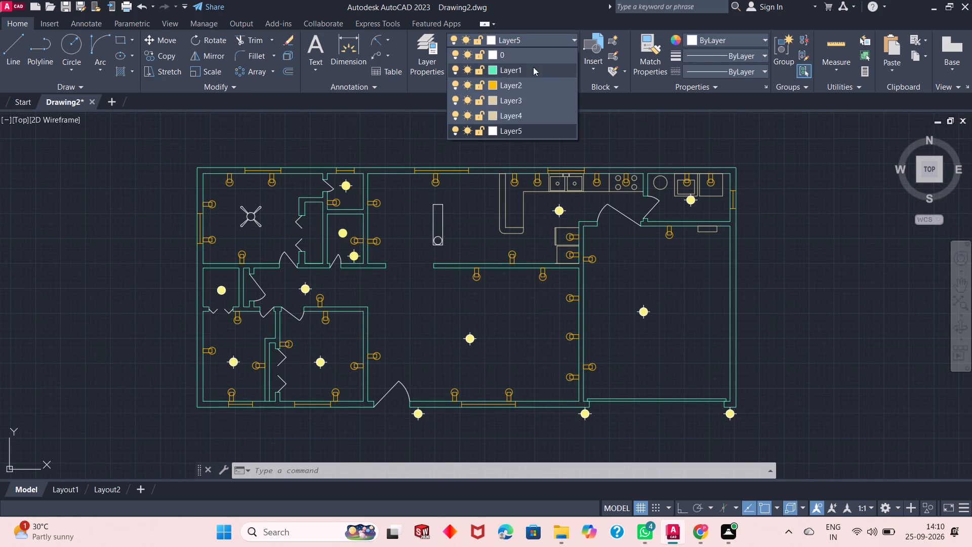
pyautogui.click(523, 84)
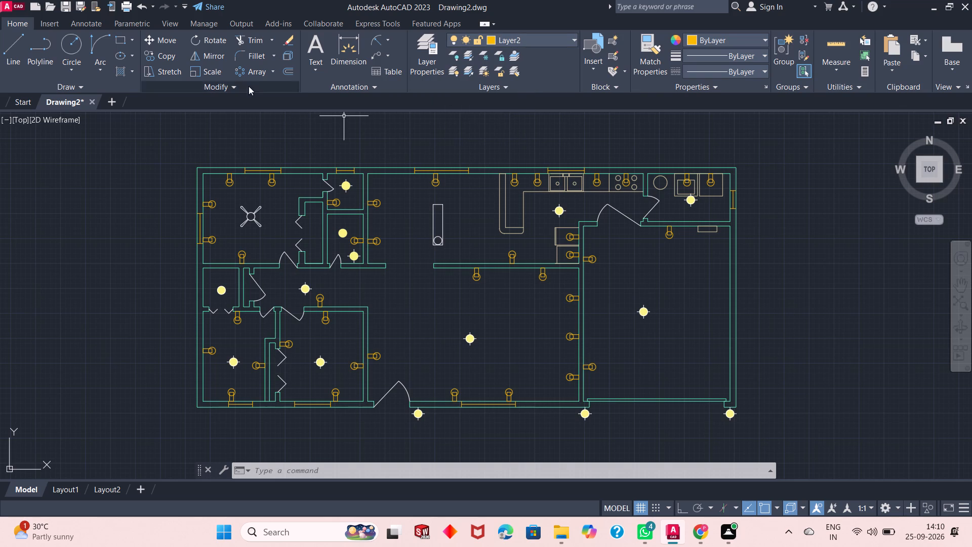
pyautogui.click(124, 42)
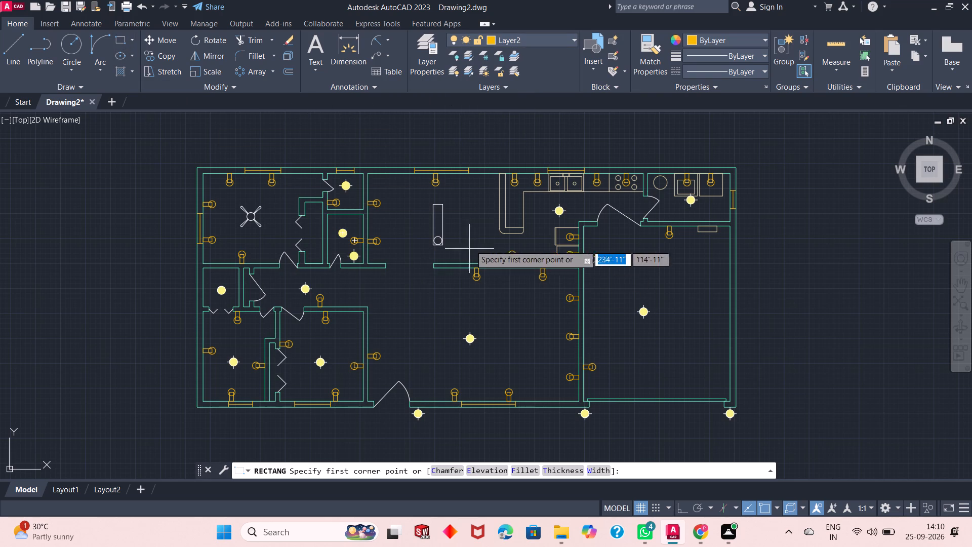
pyautogui.scroll(-1, 474, 220)
pyautogui.scroll(2, 458, 365)
pyautogui.scroll(1, 436, 289)
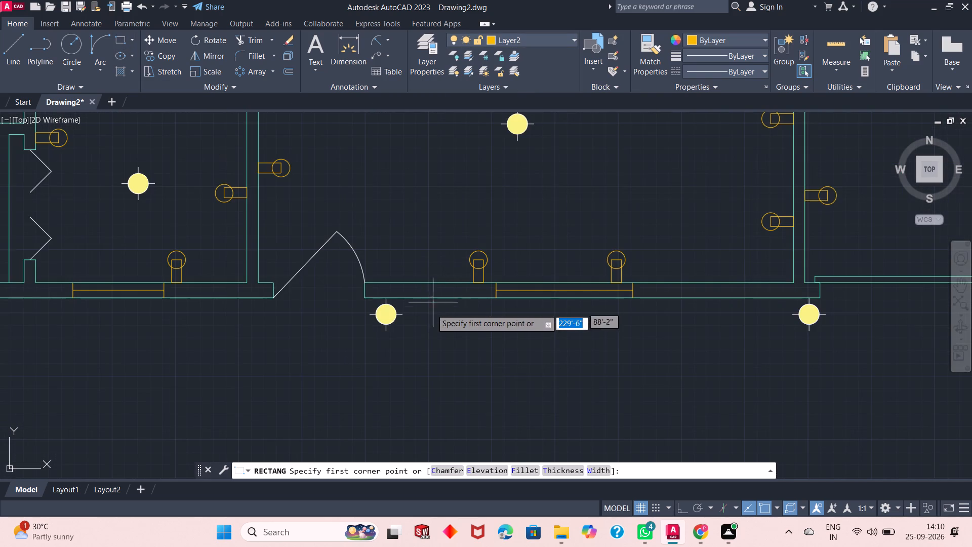
pyautogui.scroll(1, 427, 325)
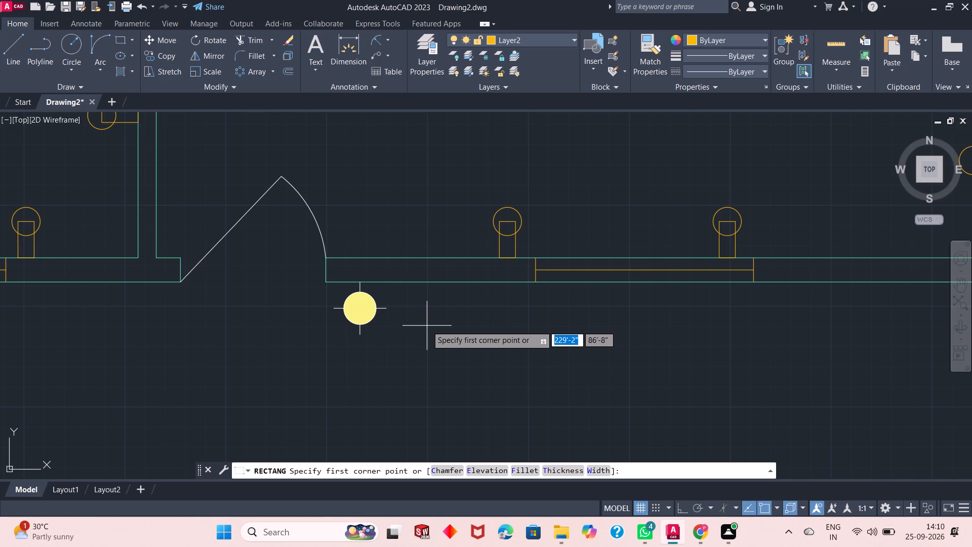
pyautogui.click(414, 282)
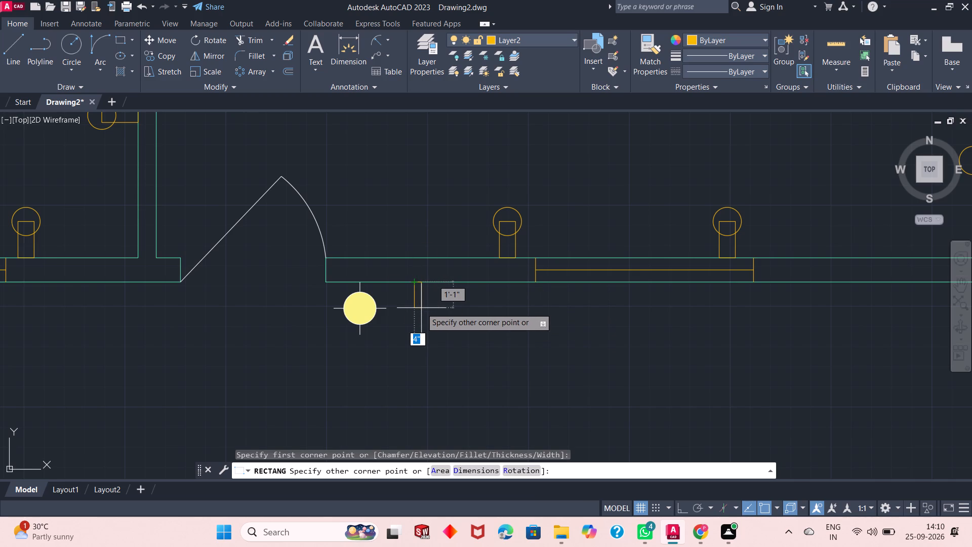
pyautogui.write('8"')
pyautogui.press('Tab')
pyautogui.write('1\'6"')
pyautogui.press('Return')
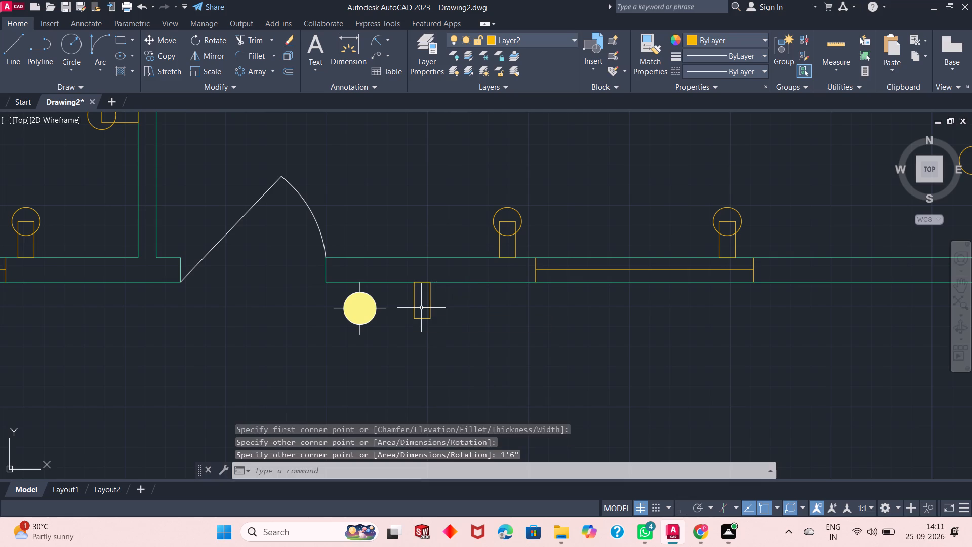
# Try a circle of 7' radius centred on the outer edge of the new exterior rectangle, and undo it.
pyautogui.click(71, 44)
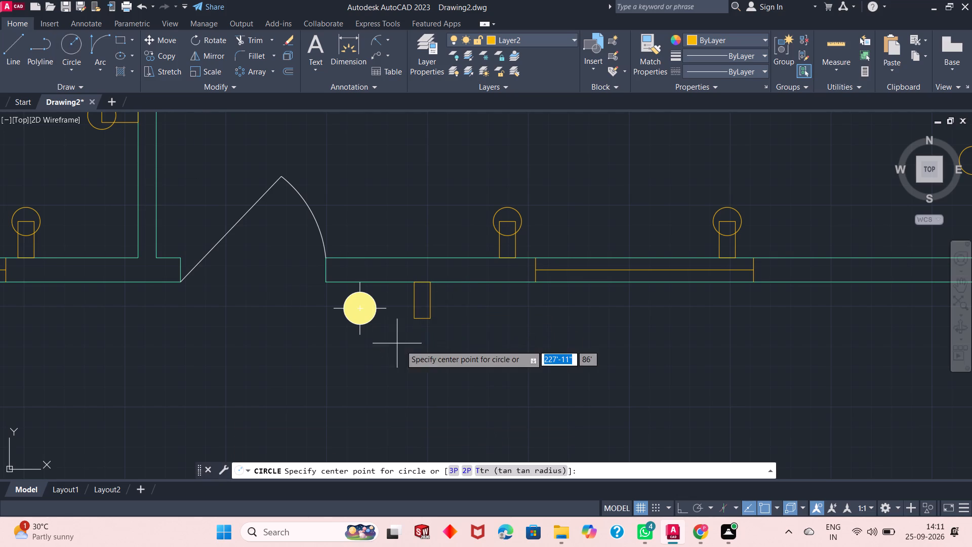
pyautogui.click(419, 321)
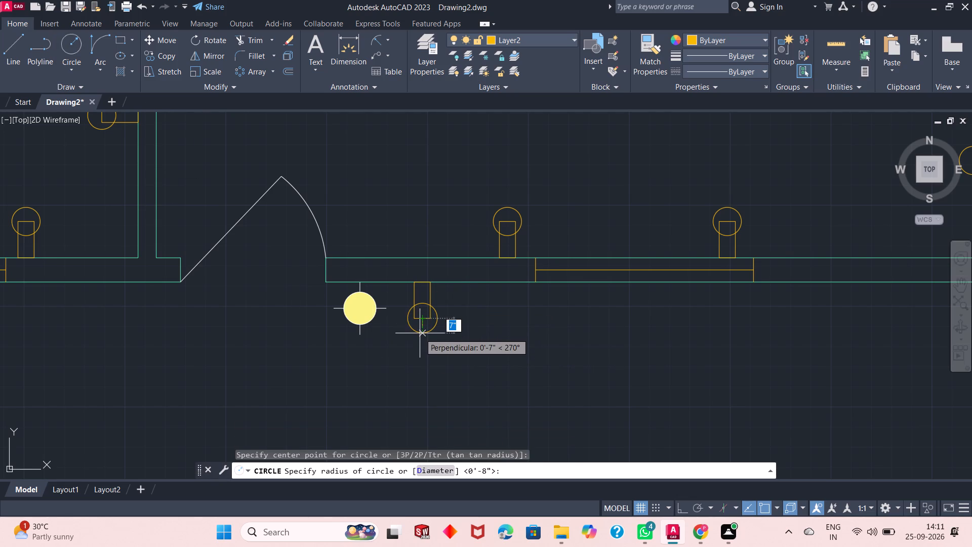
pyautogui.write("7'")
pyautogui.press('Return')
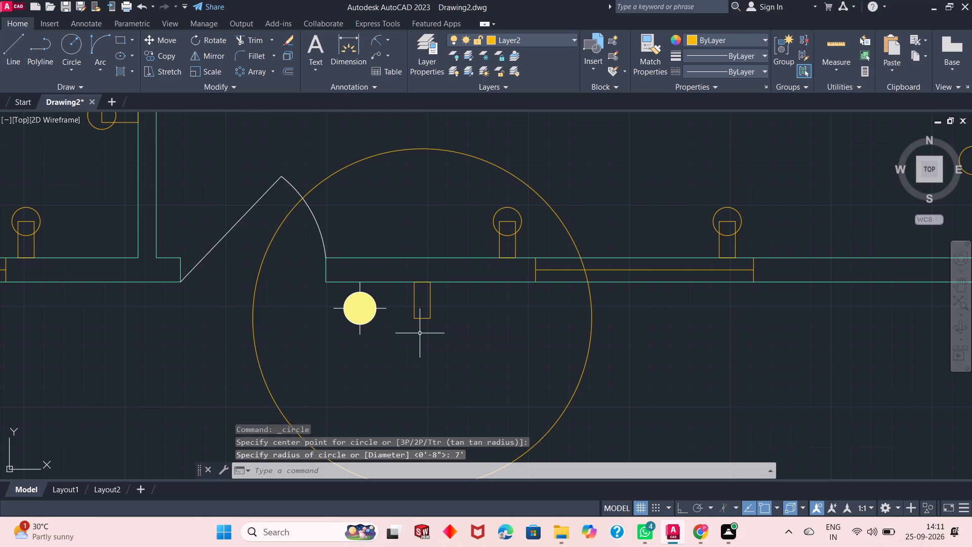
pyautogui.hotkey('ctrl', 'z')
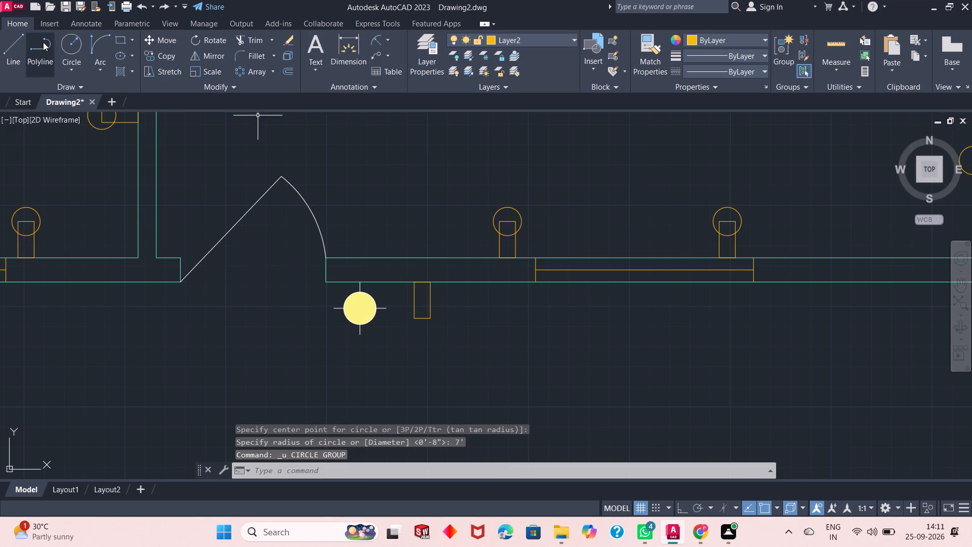
# Draw a circle of 7" radius centred on the midpoint of the exterior rectangle's outer edge to complete the outlet symbol.
pyautogui.click(67, 46)
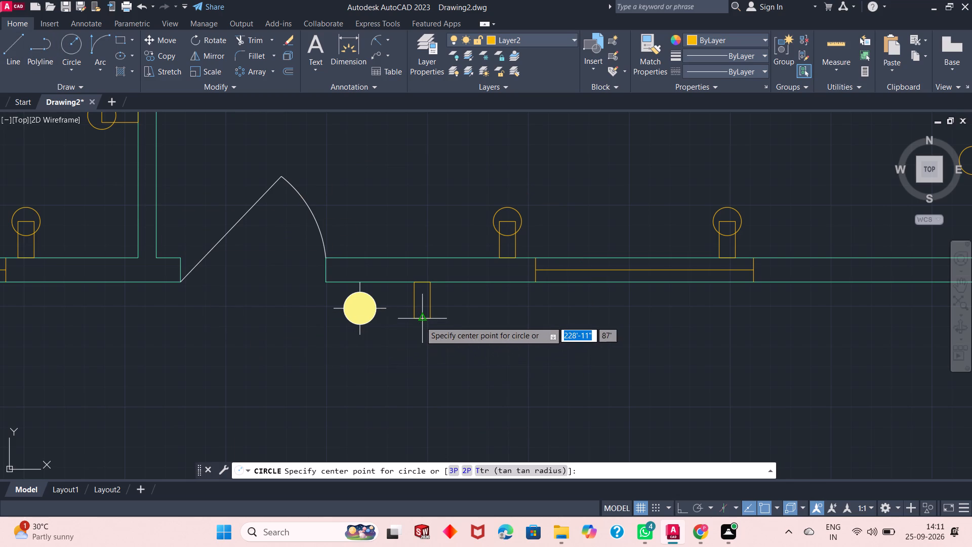
pyautogui.click(421, 321)
pyautogui.write('7"')
pyautogui.press('Return')
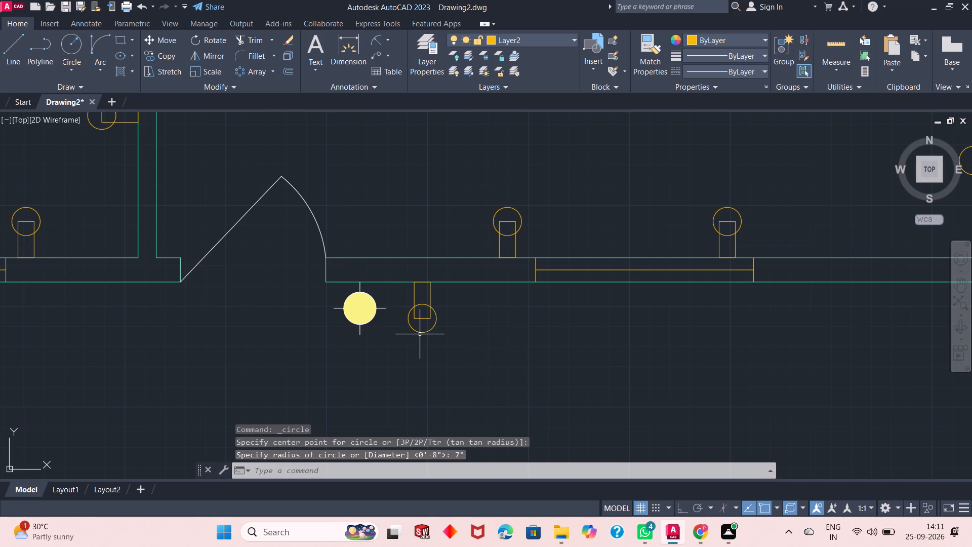
pyautogui.scroll(1, 416, 345)
pyautogui.scroll(-4, 416, 345)
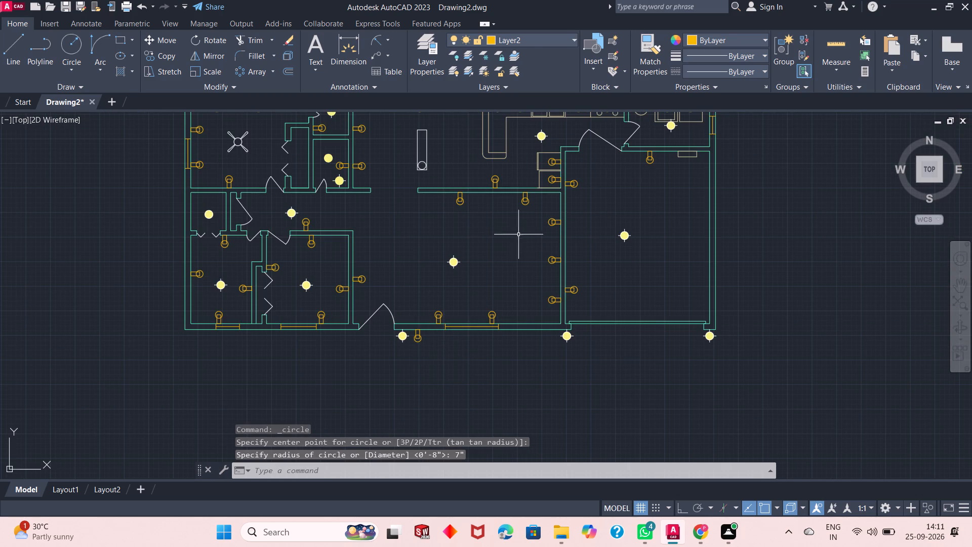
# Make Layer5 the current layer.
pyautogui.click(531, 34)
pyautogui.click(532, 125)
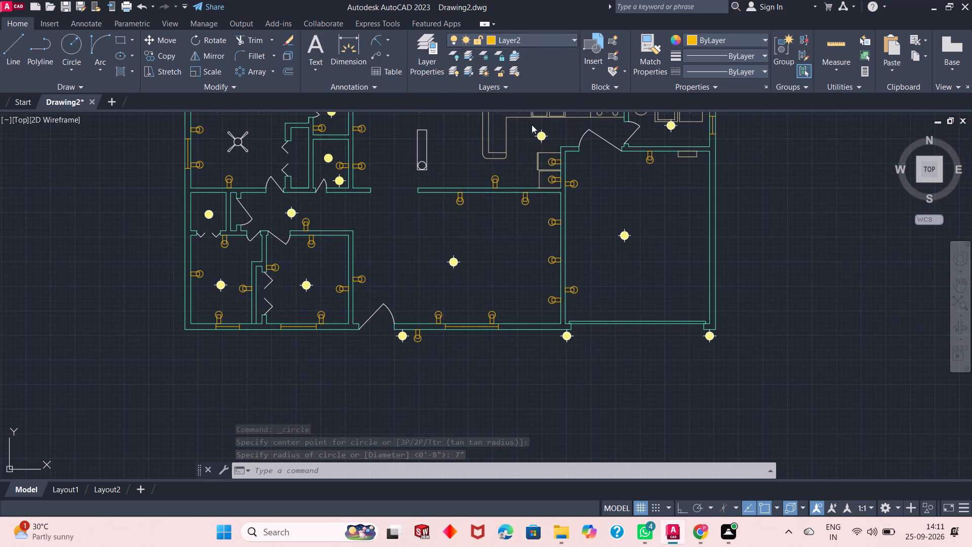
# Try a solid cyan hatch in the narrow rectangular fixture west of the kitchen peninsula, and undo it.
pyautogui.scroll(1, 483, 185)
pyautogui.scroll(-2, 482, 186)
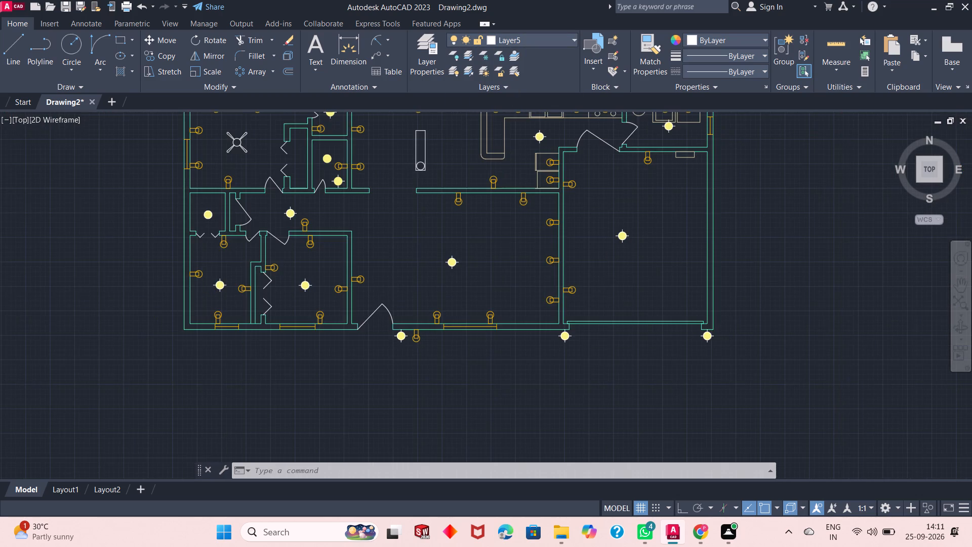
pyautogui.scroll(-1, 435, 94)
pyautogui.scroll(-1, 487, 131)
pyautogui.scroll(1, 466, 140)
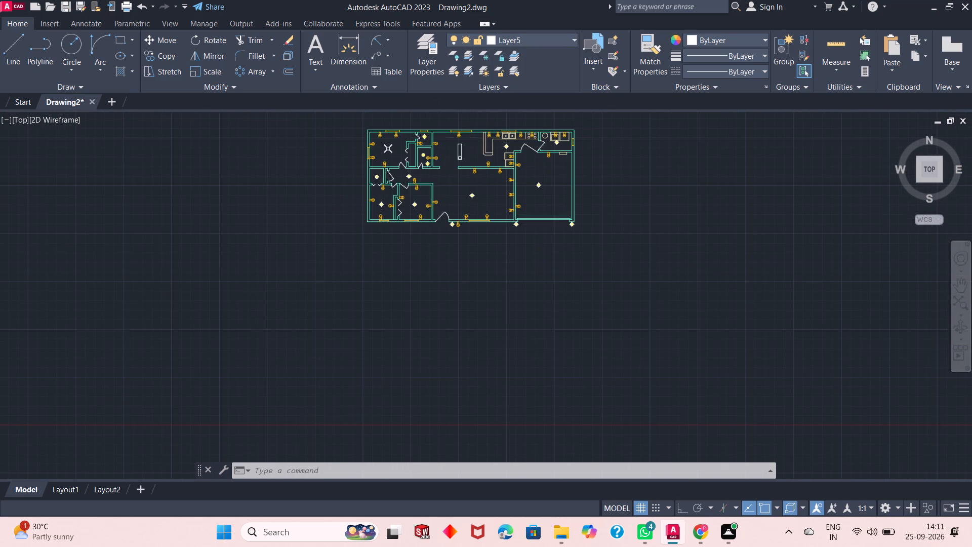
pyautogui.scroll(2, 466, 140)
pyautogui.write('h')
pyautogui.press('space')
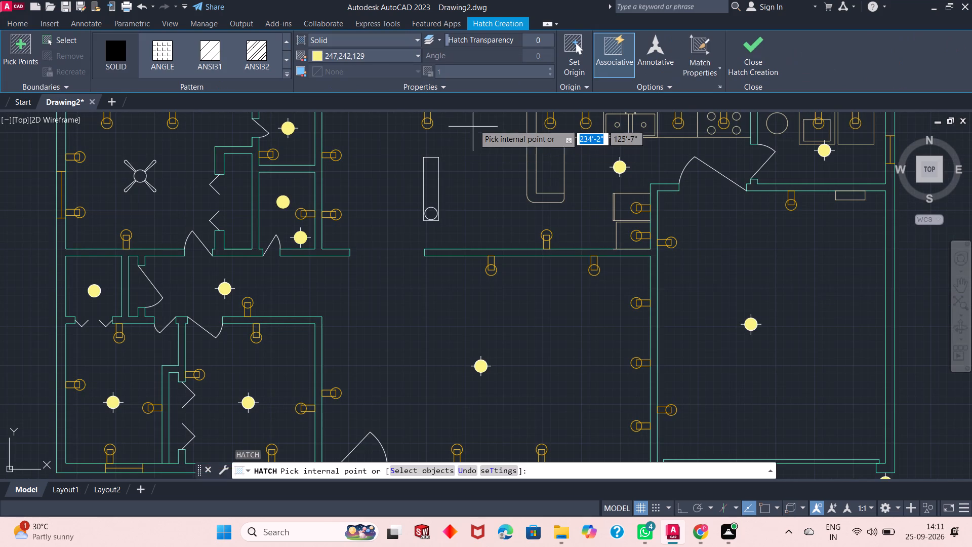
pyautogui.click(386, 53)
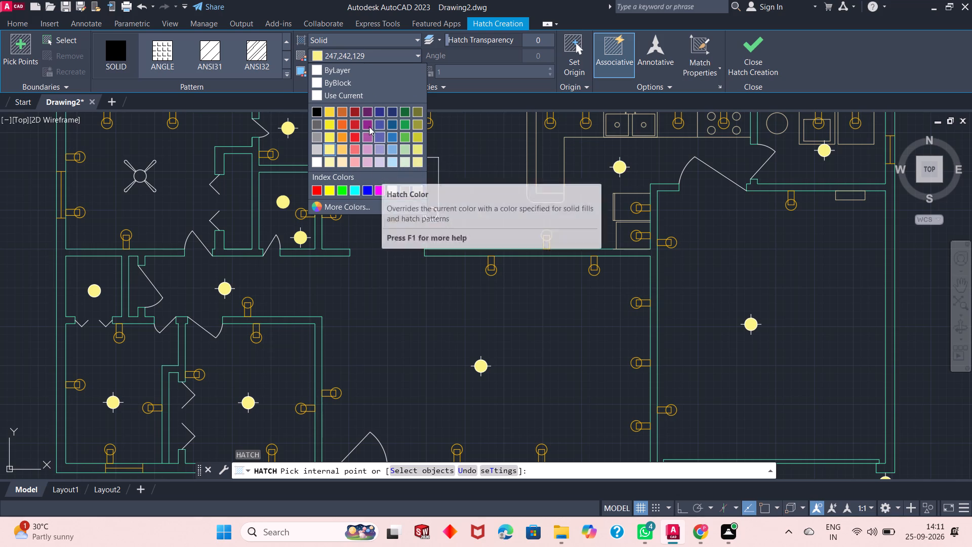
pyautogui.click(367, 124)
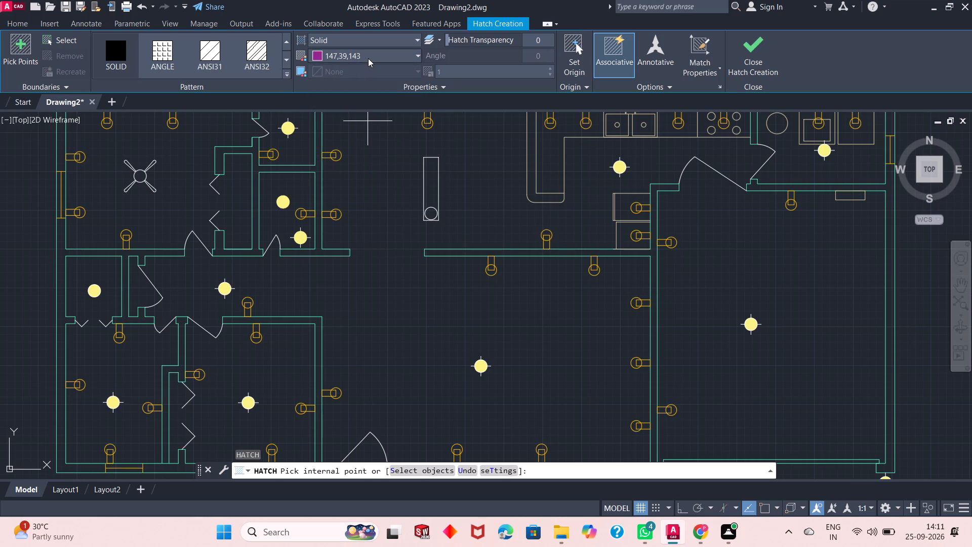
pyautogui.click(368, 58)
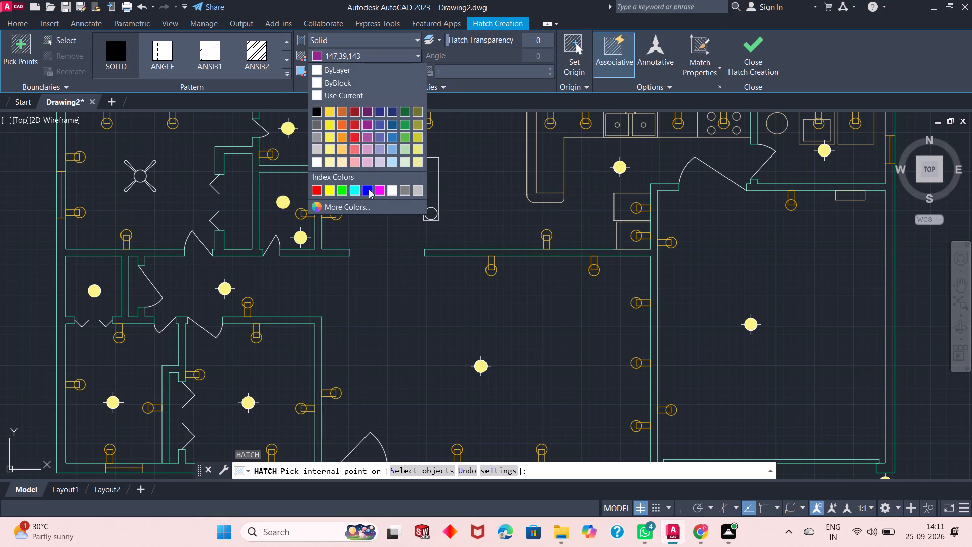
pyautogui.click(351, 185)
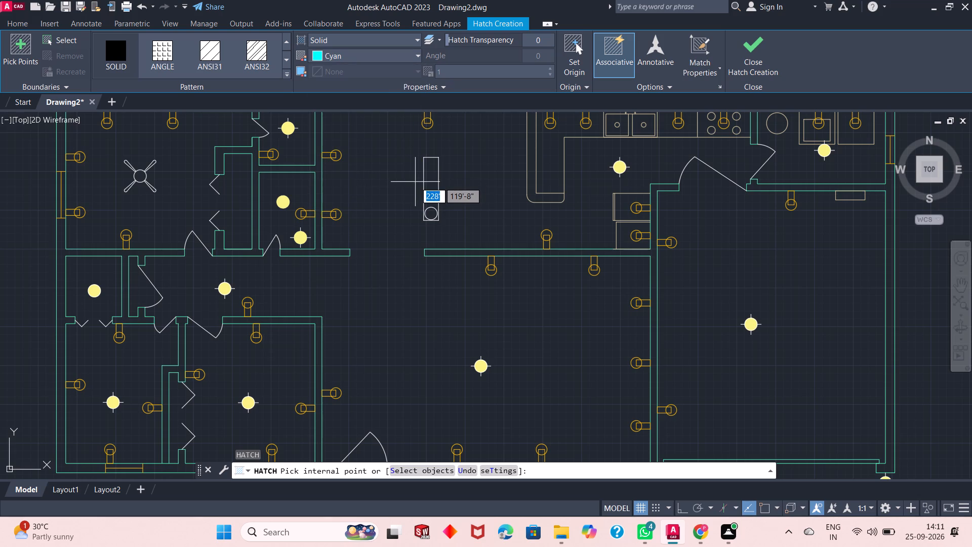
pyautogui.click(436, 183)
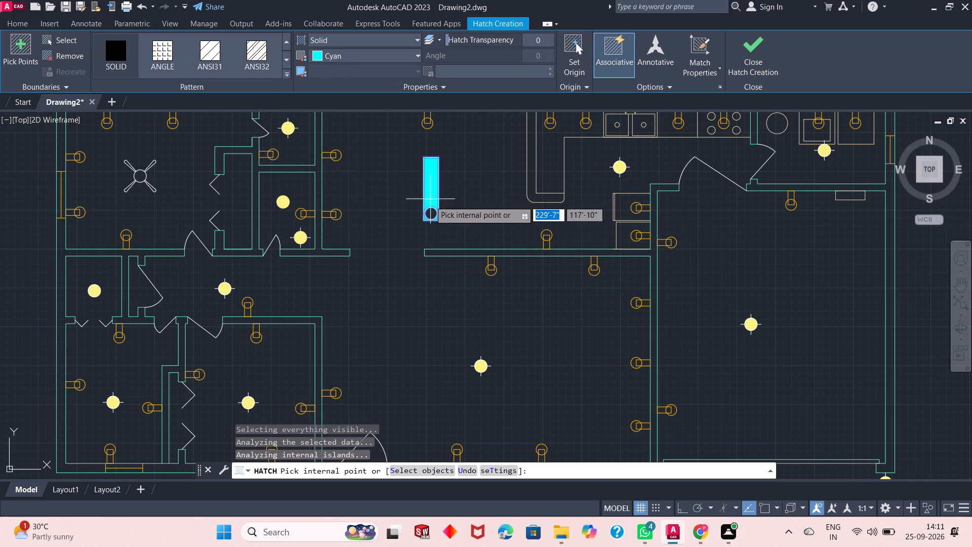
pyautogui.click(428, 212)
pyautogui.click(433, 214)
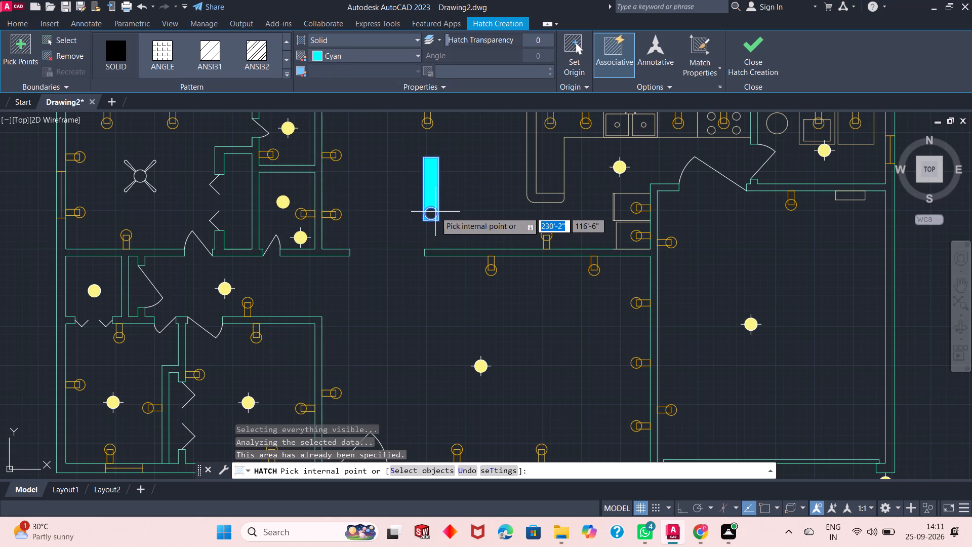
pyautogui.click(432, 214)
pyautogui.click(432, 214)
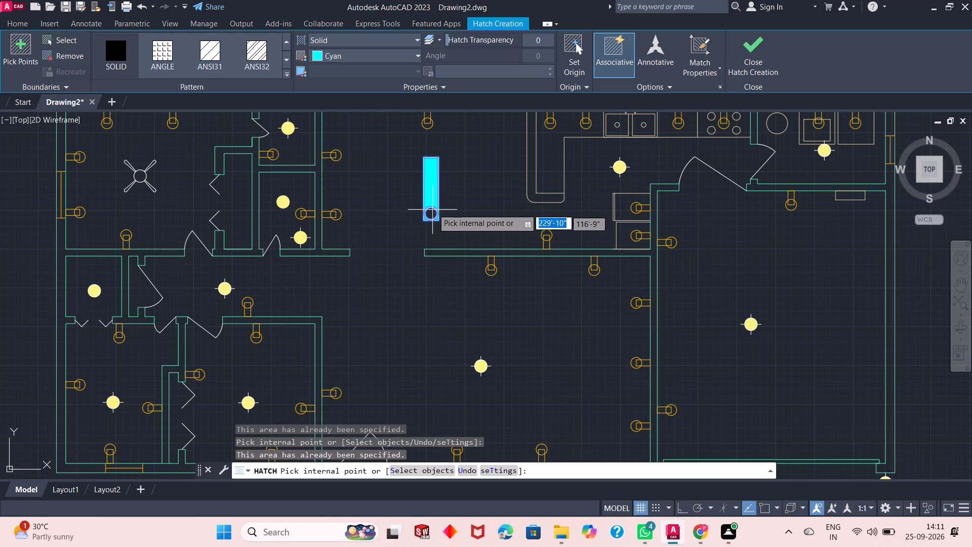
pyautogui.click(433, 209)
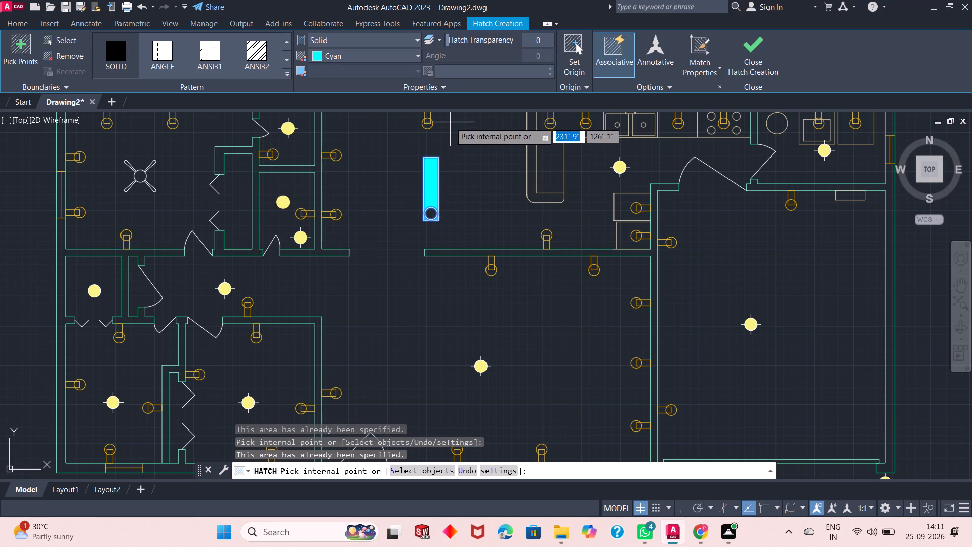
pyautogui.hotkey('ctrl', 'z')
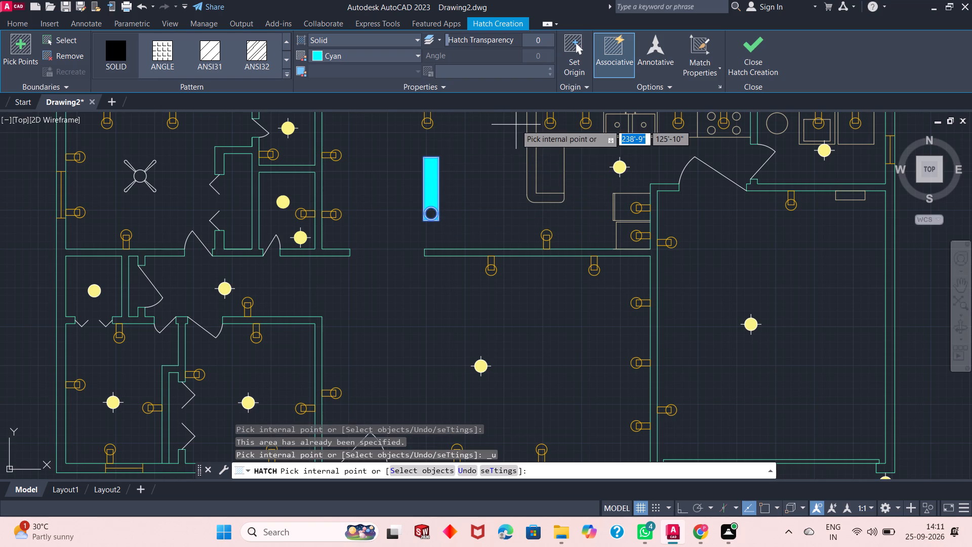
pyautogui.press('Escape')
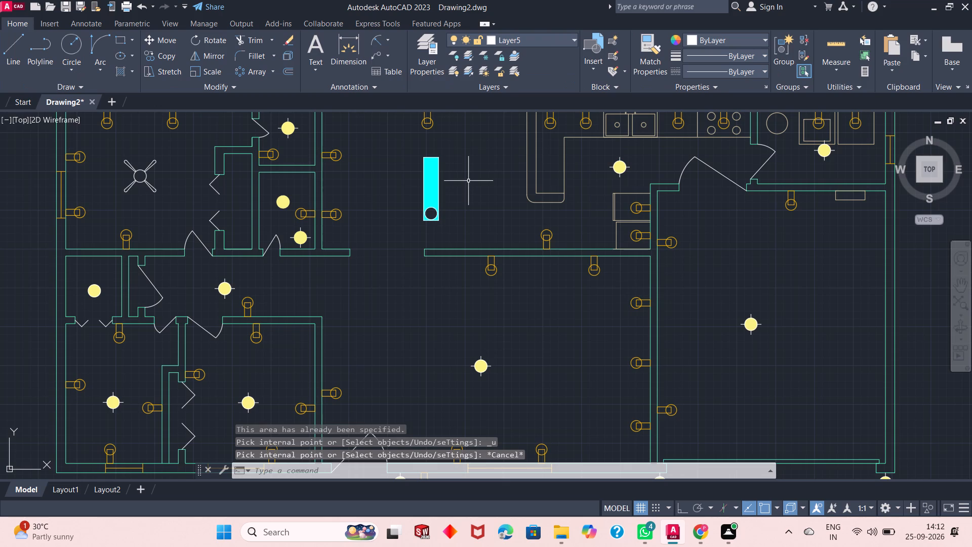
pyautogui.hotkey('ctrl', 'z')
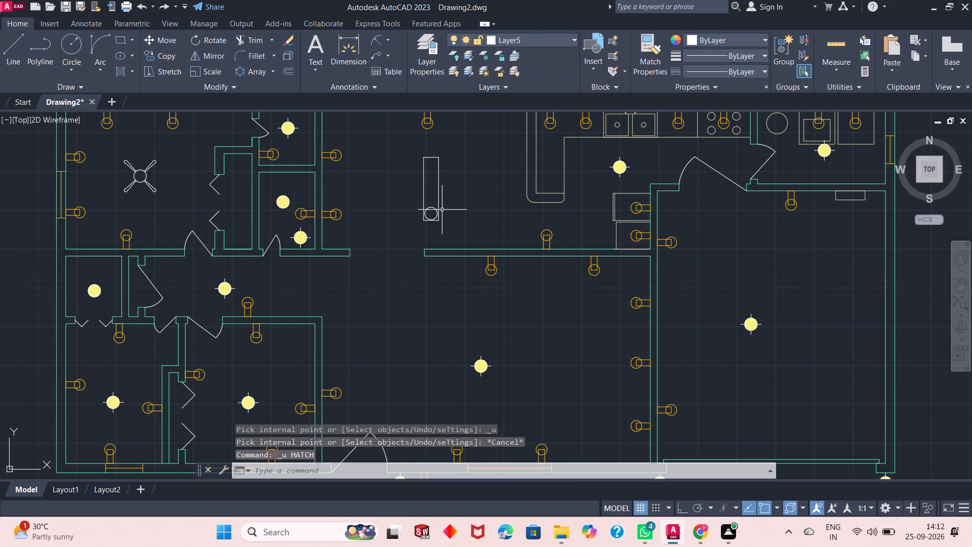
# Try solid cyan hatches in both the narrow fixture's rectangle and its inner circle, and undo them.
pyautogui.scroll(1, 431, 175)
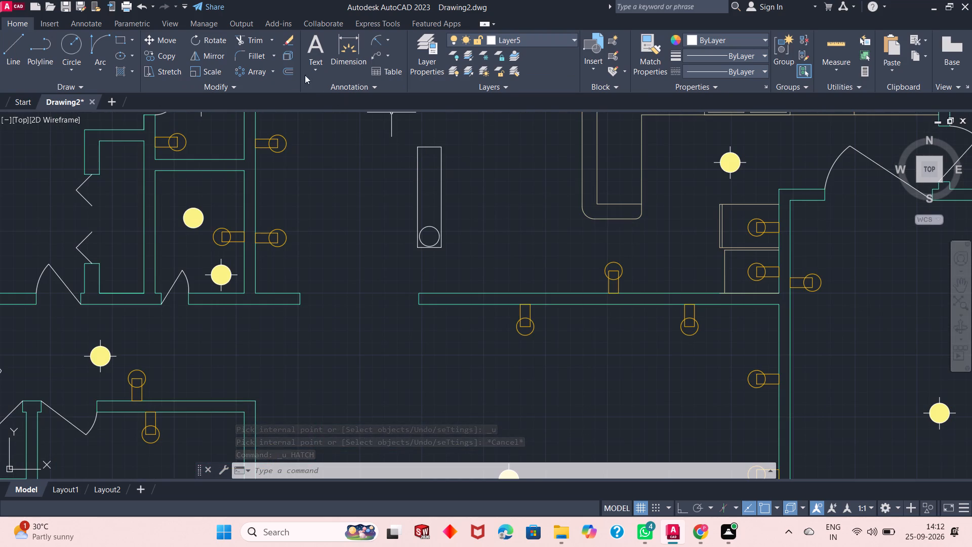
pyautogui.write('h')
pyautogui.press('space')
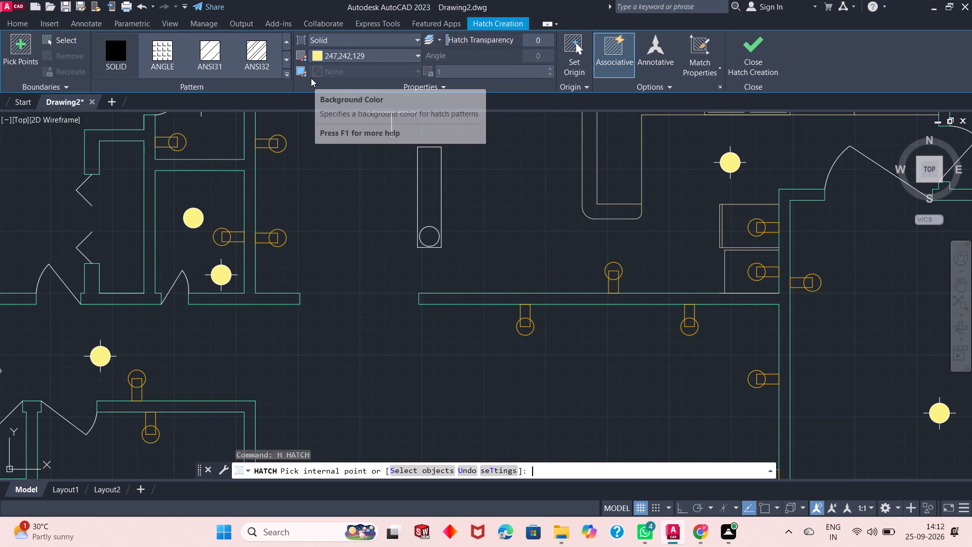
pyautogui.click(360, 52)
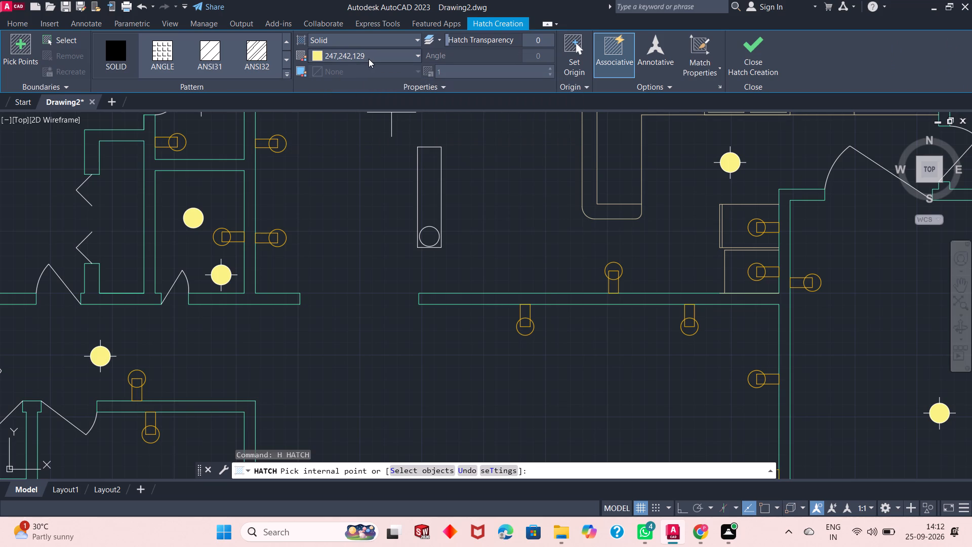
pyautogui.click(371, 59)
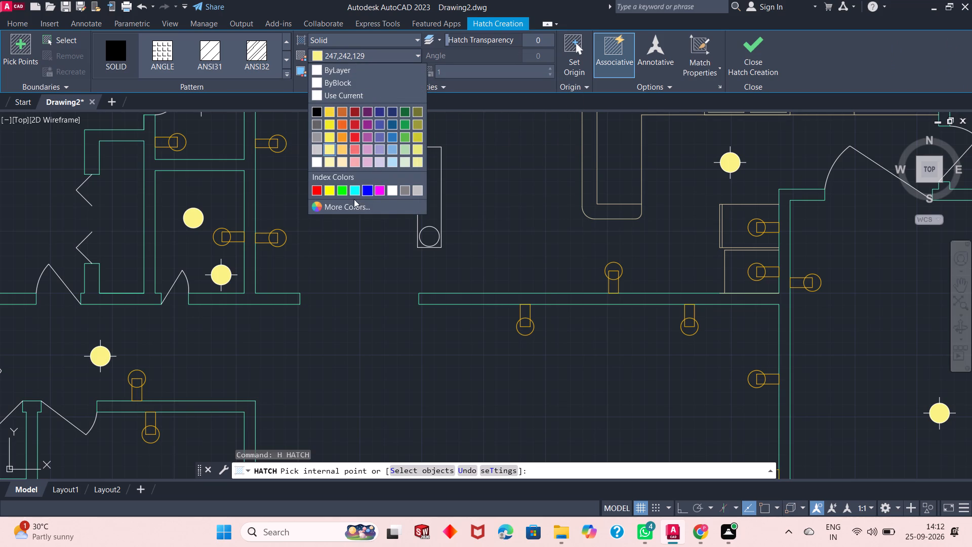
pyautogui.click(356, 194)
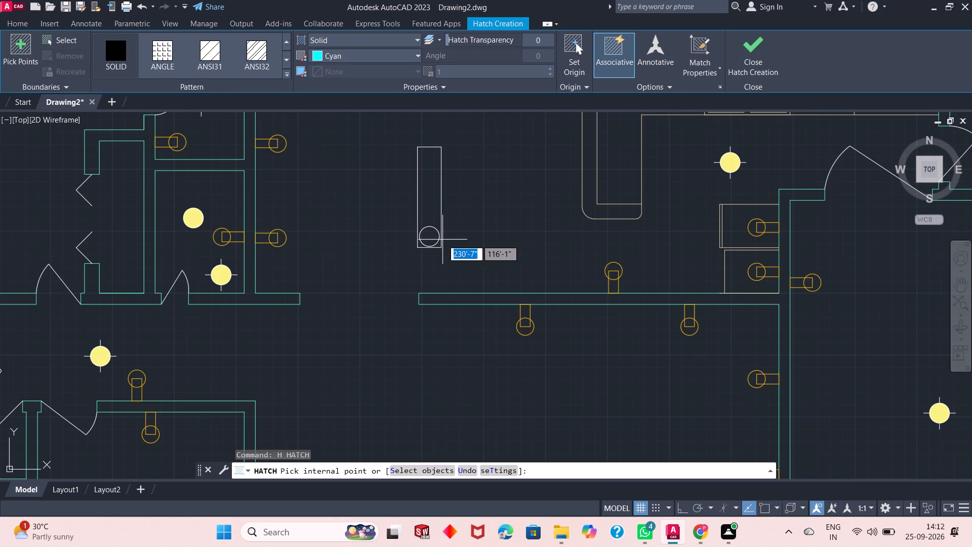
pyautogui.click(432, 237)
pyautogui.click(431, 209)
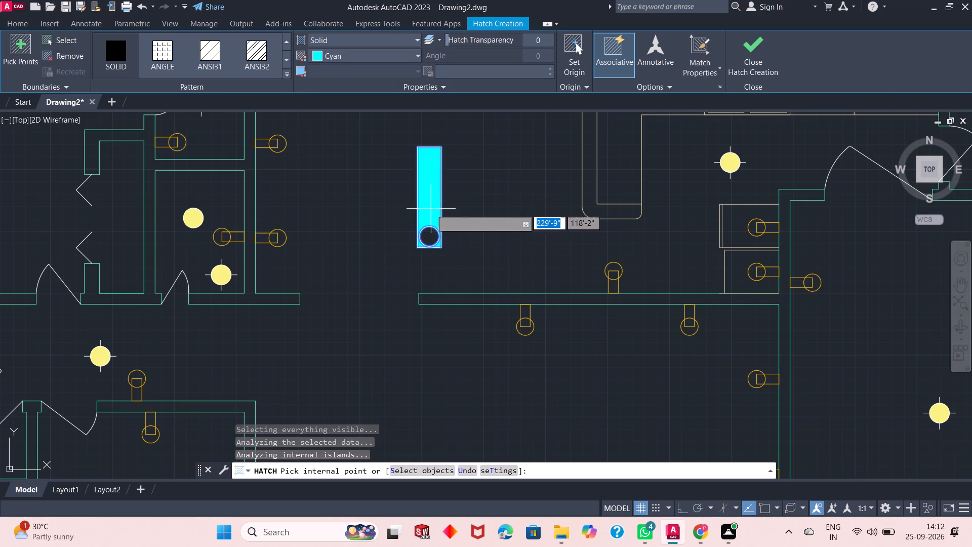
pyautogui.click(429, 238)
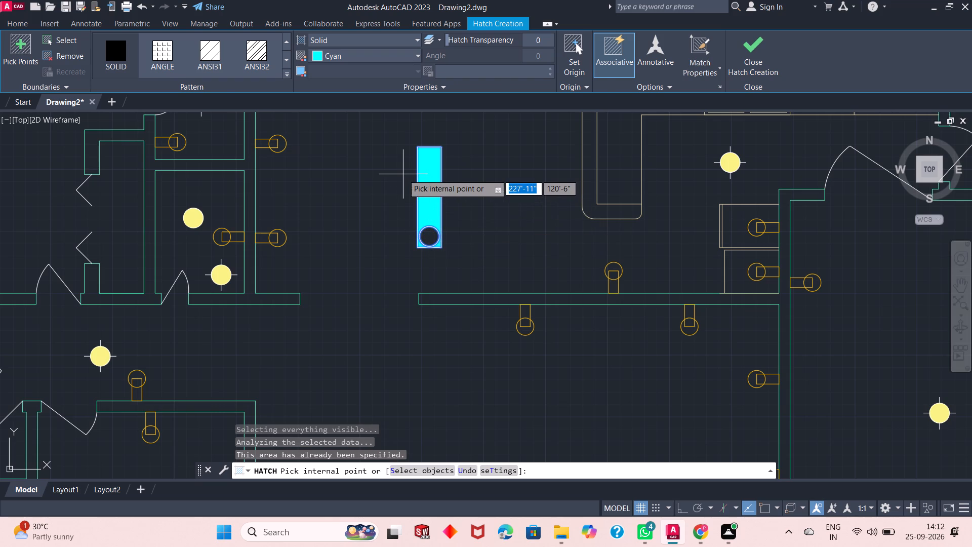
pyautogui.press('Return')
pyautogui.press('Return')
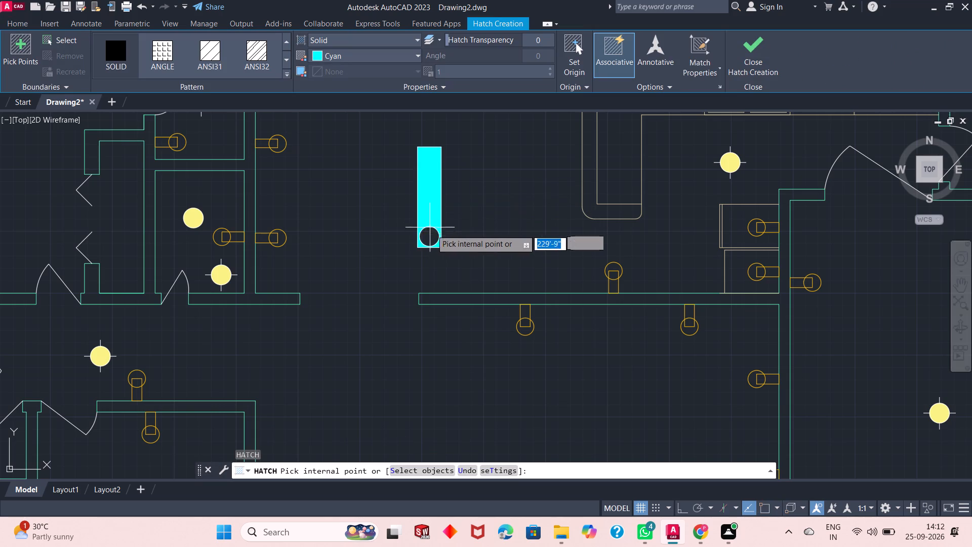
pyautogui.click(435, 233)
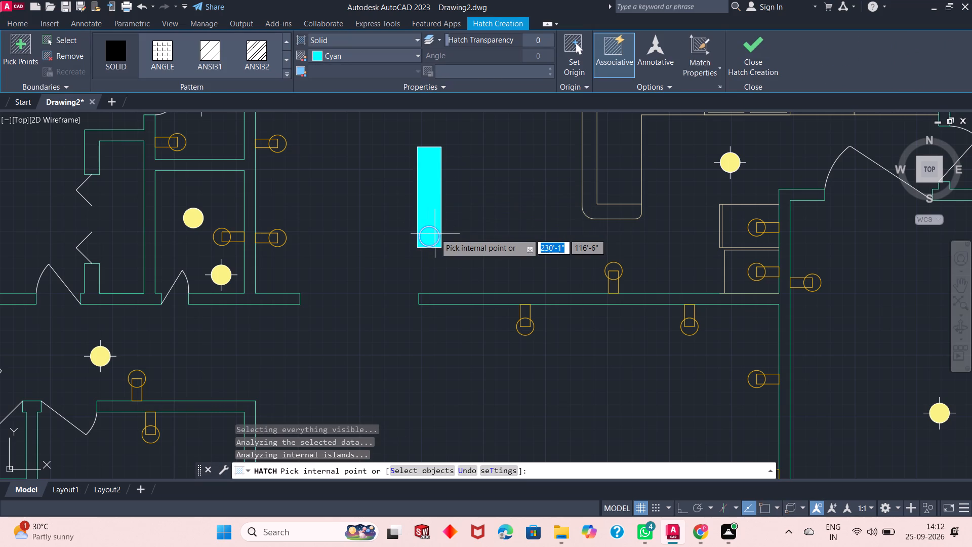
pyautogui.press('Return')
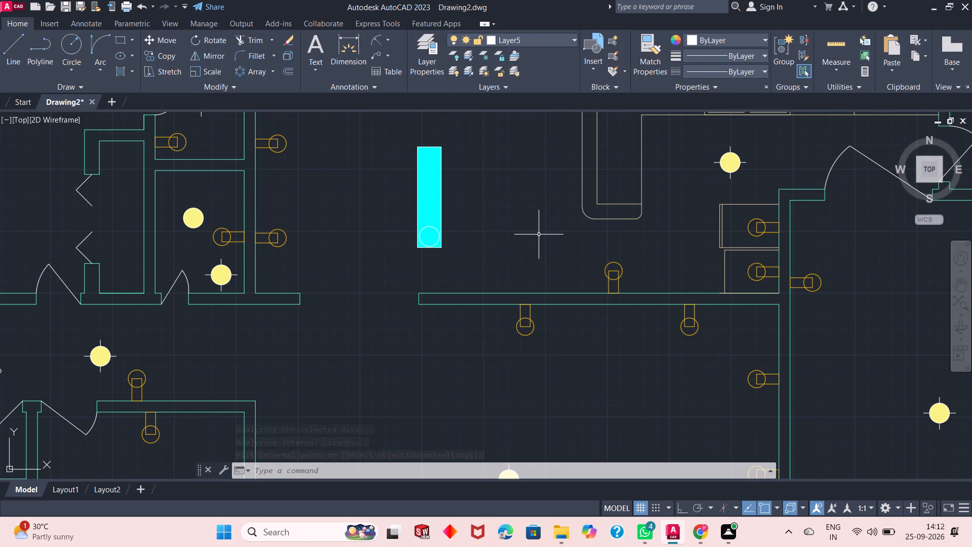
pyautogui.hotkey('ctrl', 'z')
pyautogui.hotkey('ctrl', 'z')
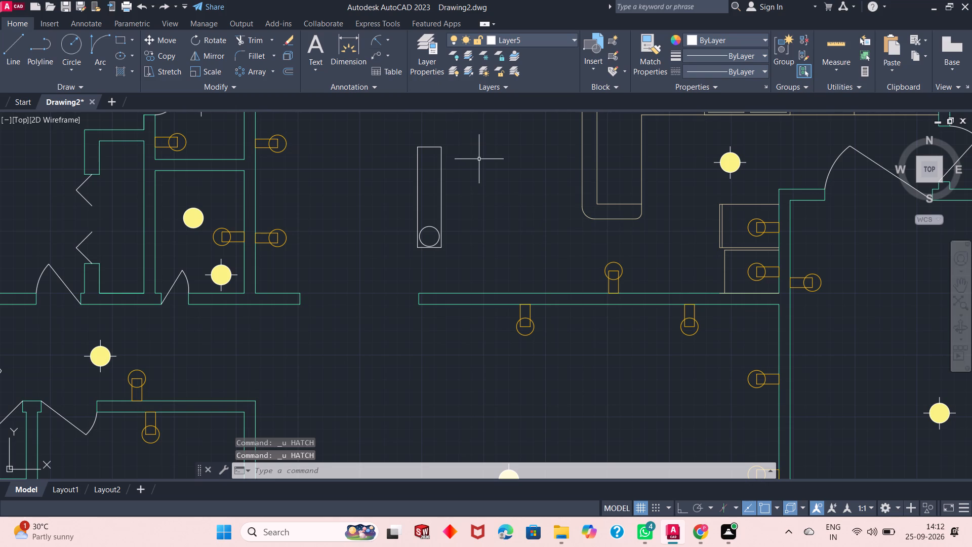
# Fill the narrow fixture's rectangle, outside its inner circle, with a solid hatch in colour 88,186,72.
pyautogui.write('h')
pyautogui.press('space')
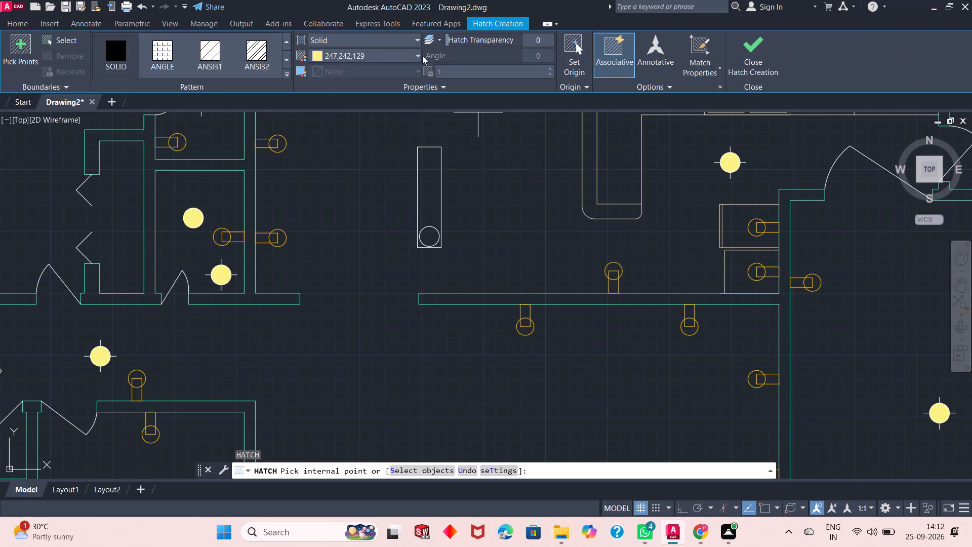
pyautogui.click(406, 55)
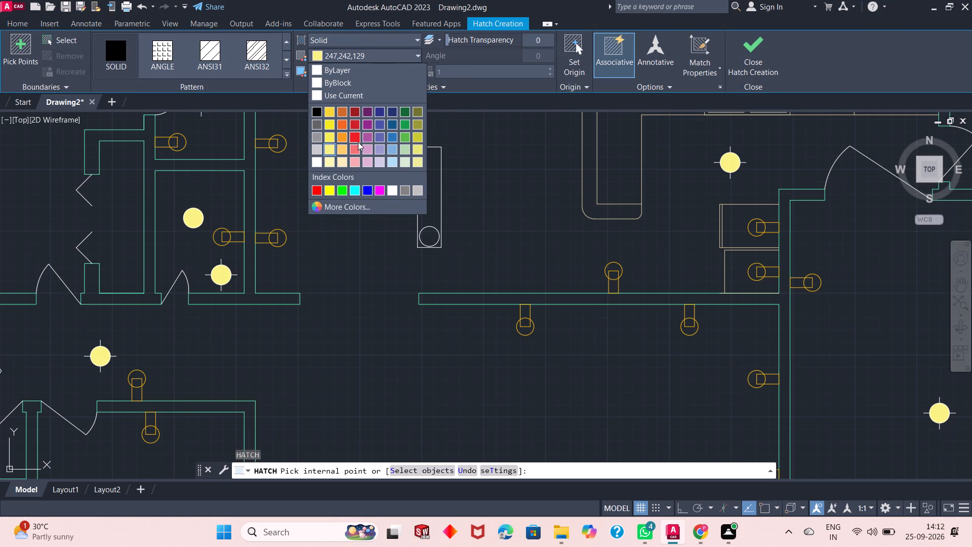
pyautogui.click(406, 135)
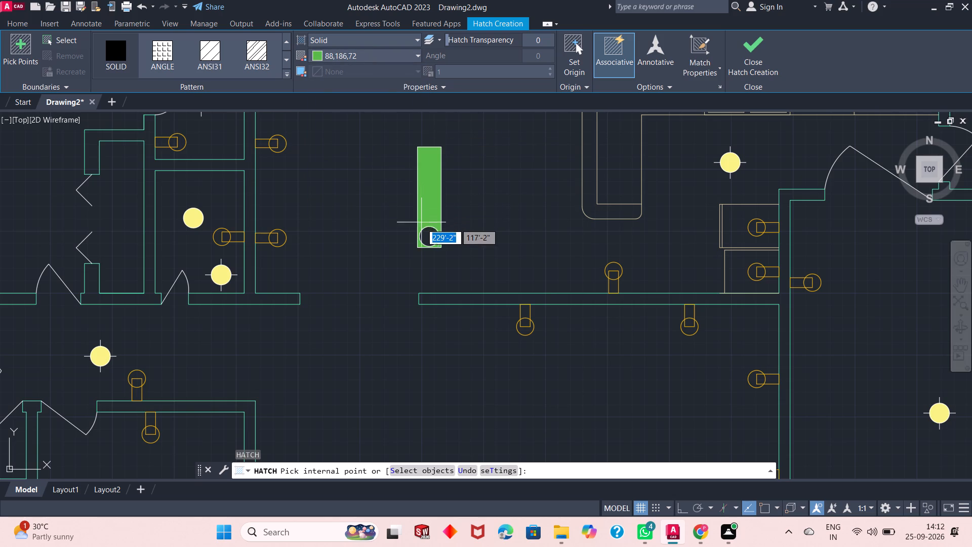
pyautogui.click(426, 238)
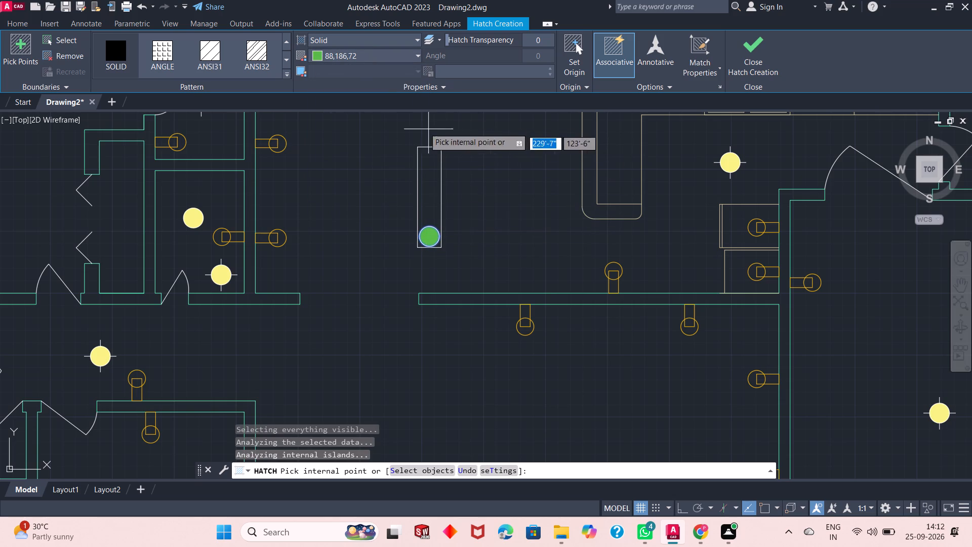
pyautogui.click(424, 178)
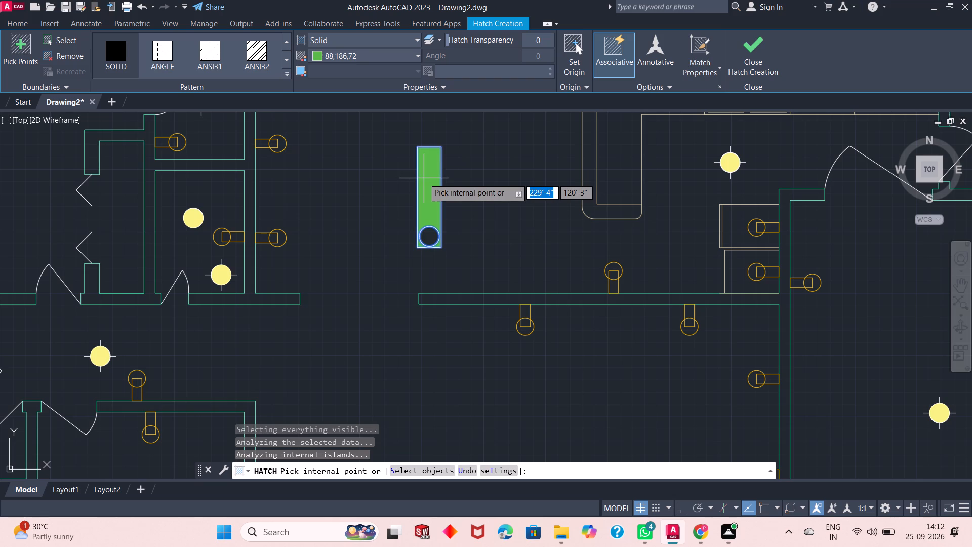
pyautogui.click(748, 53)
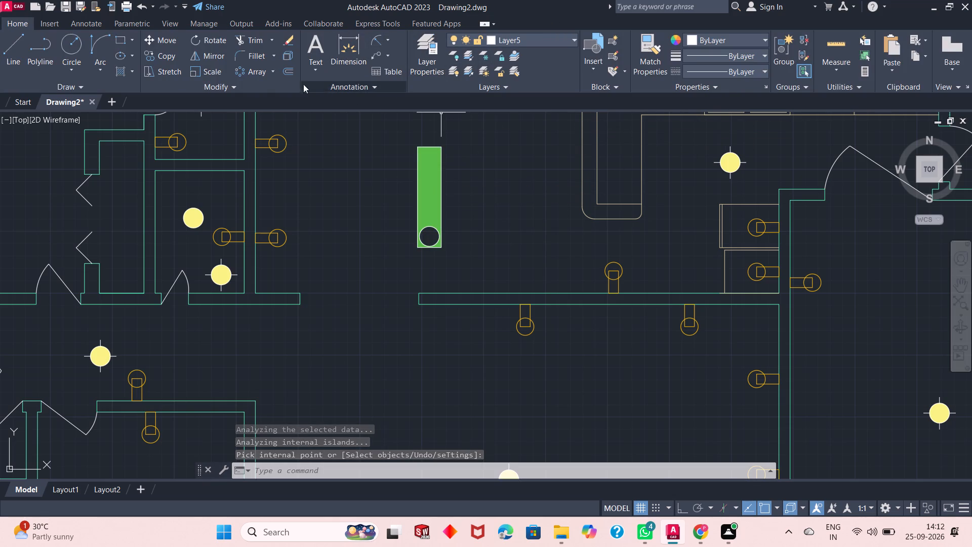
# Fill the circle at the south end of the narrow fixture with a solid hatch in colour 88,186,72.
pyautogui.click(131, 68)
pyautogui.click(161, 94)
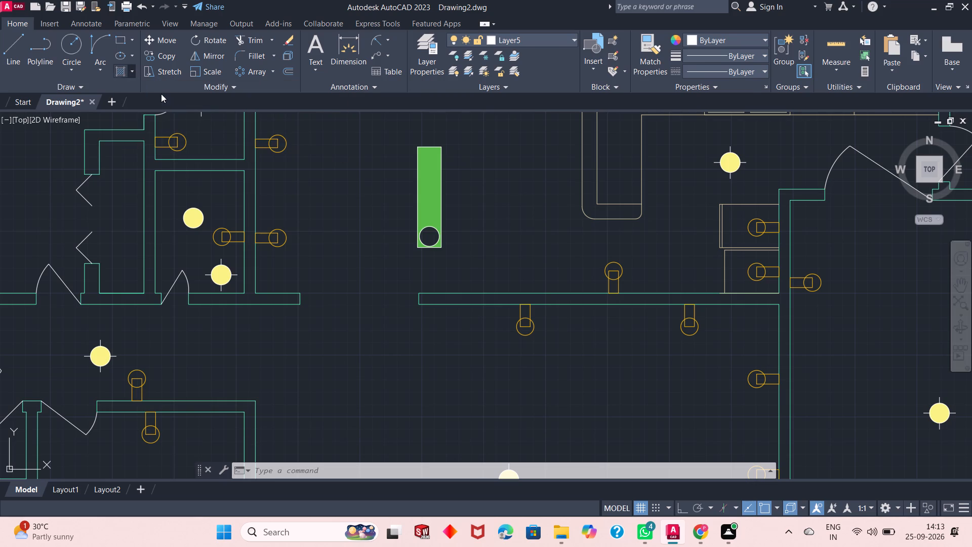
pyautogui.click(430, 240)
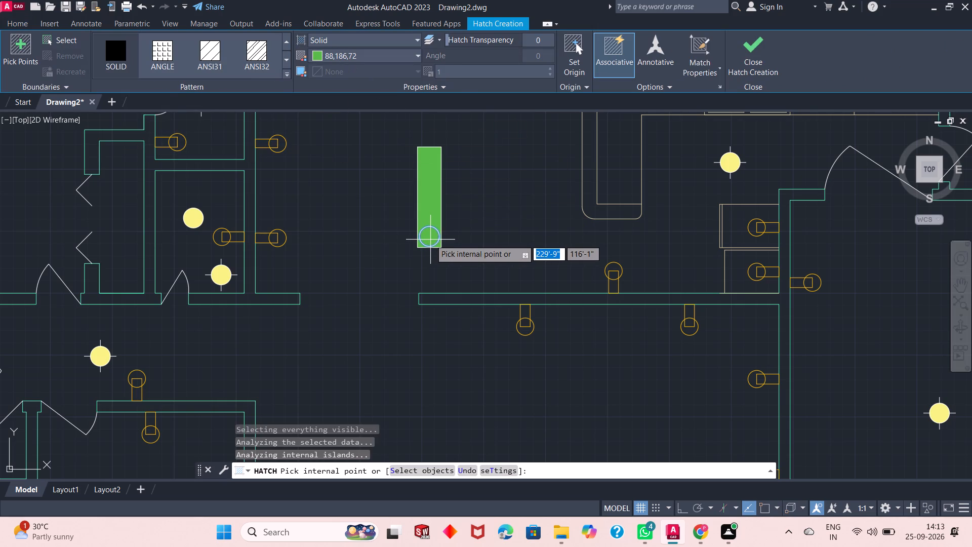
pyautogui.click(742, 59)
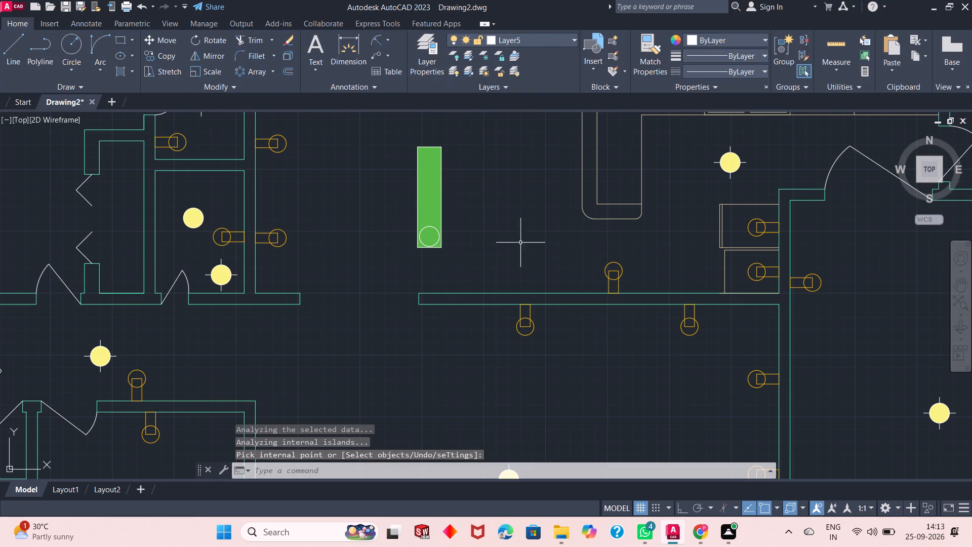
# Fill the ceiling fan's hub and four blades in the northwest room with a solid hatch in colour 205,105,40.
pyautogui.scroll(-2, 439, 273)
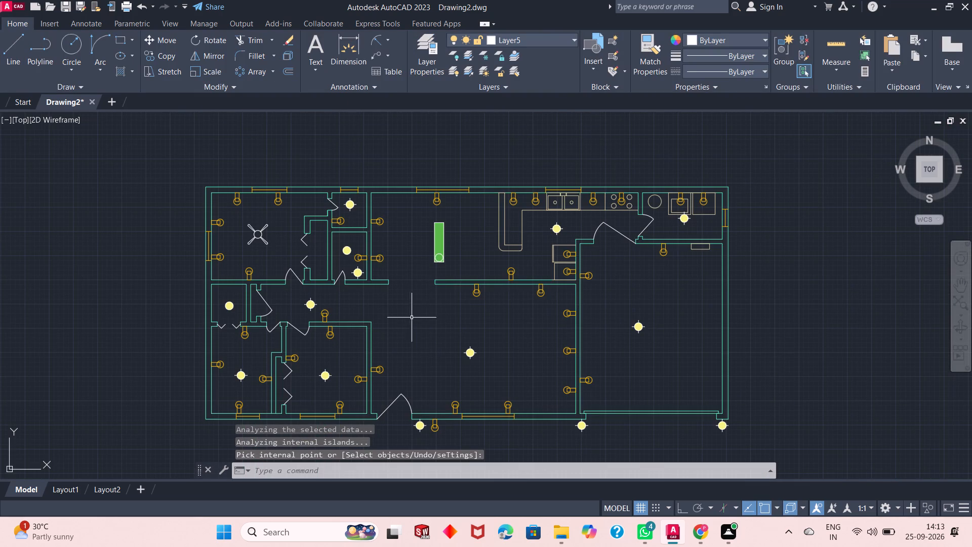
pyautogui.scroll(2, 242, 228)
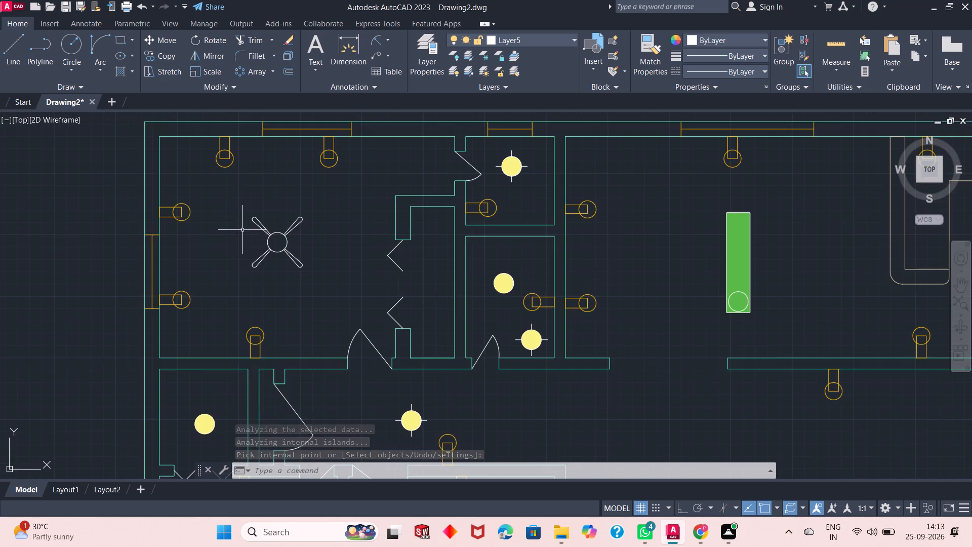
pyautogui.scroll(1, 243, 235)
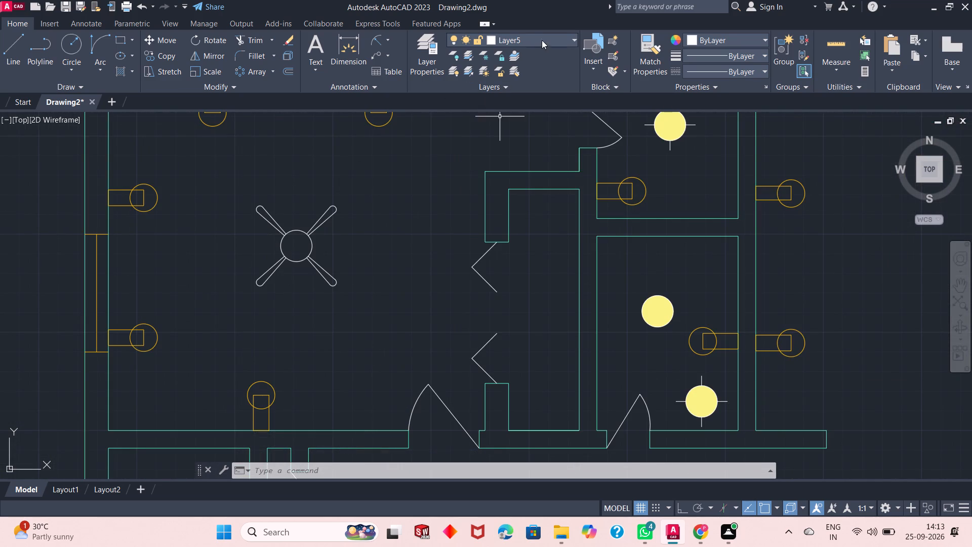
pyautogui.click(116, 73)
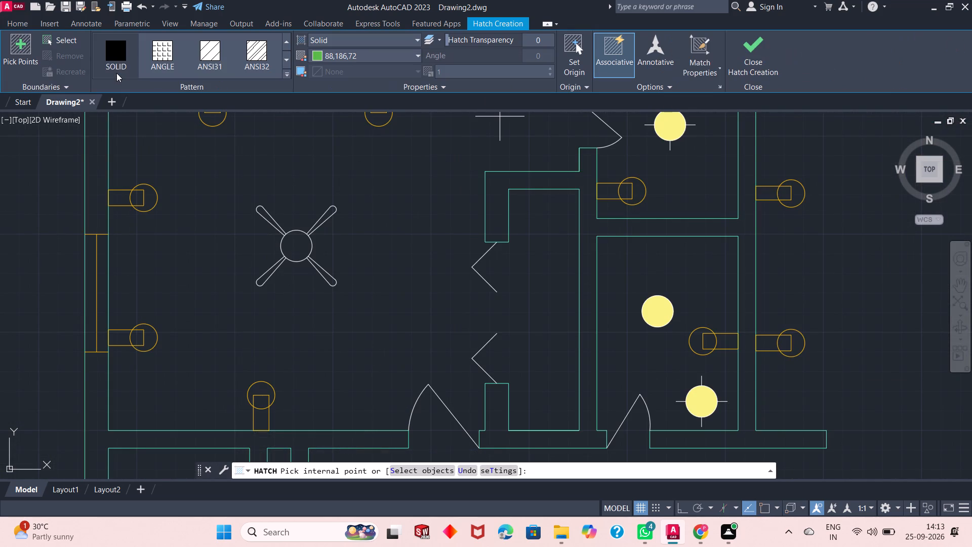
pyautogui.click(381, 58)
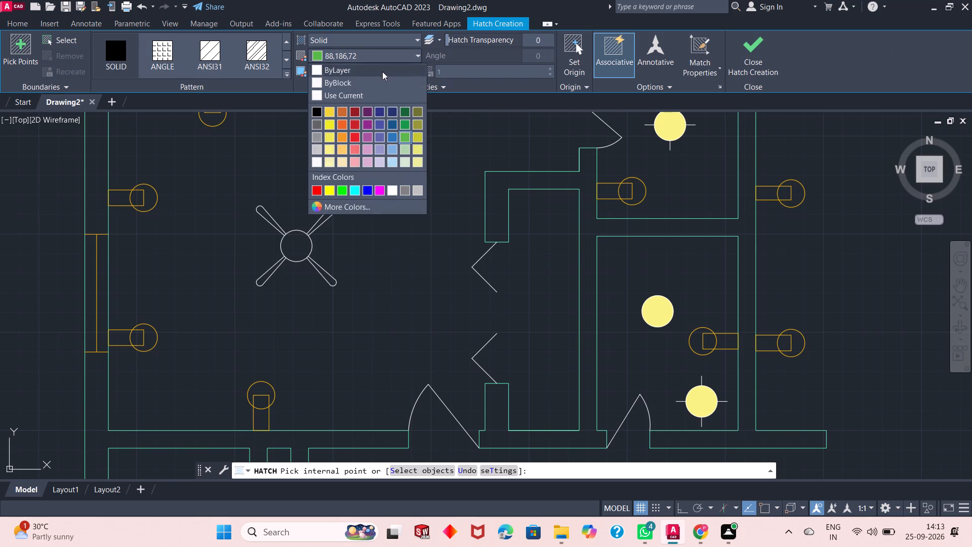
pyautogui.click(345, 125)
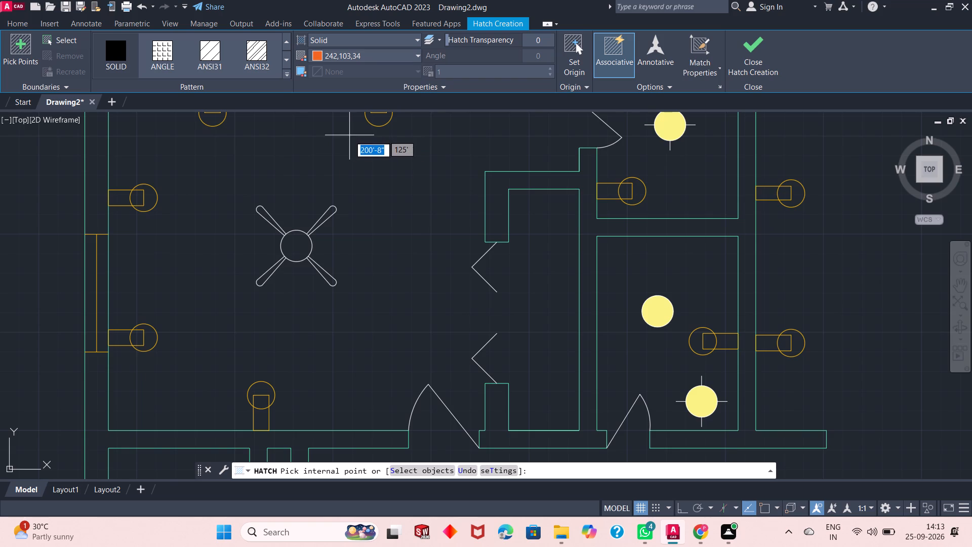
pyautogui.click(377, 53)
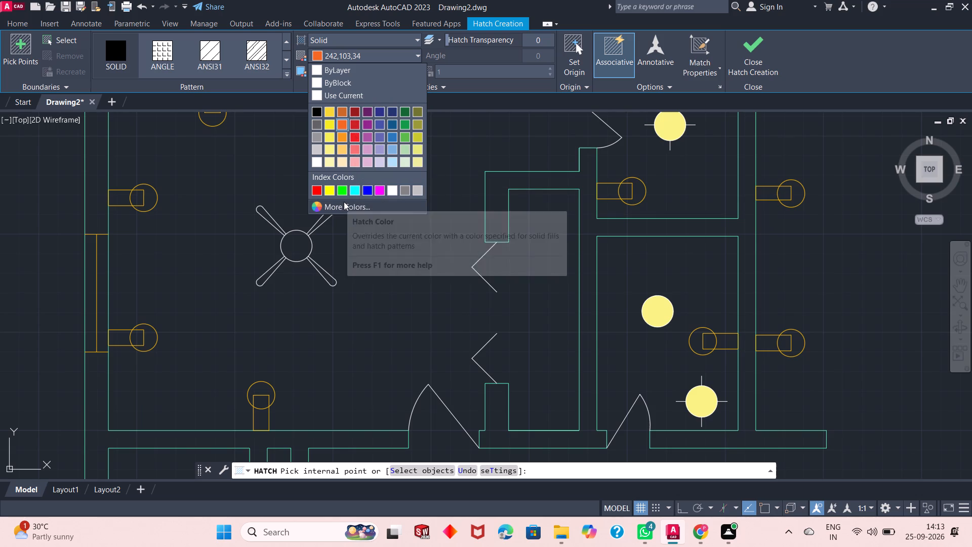
pyautogui.click(343, 107)
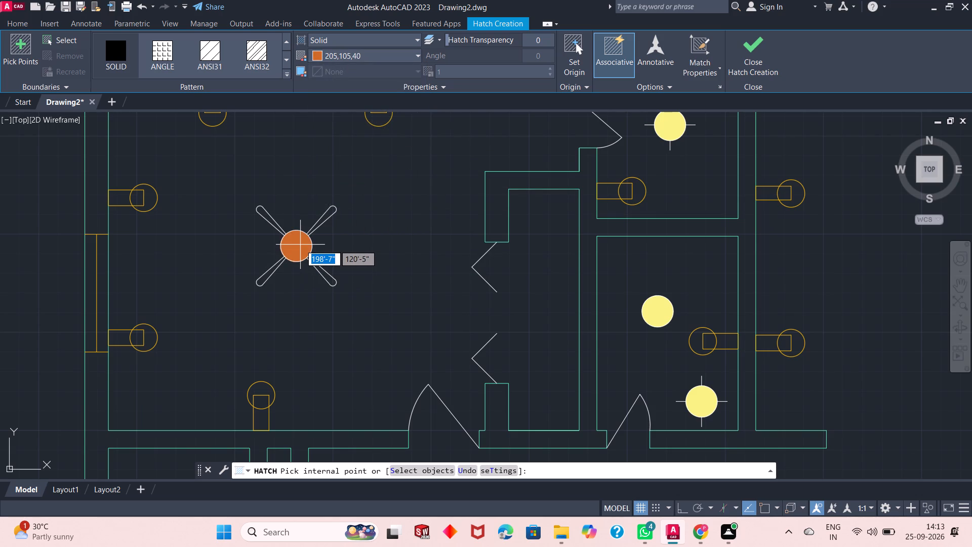
pyautogui.click(300, 245)
pyautogui.click(327, 215)
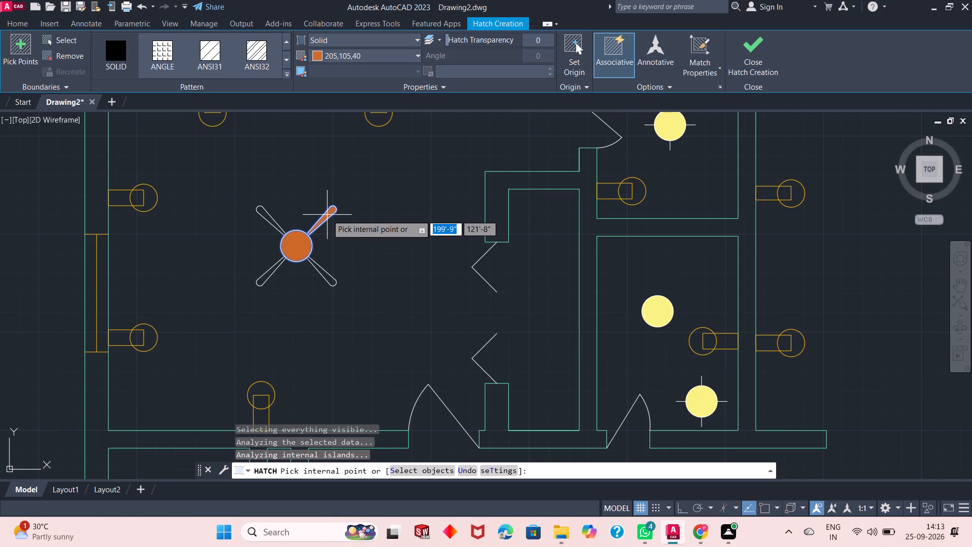
pyautogui.click(262, 213)
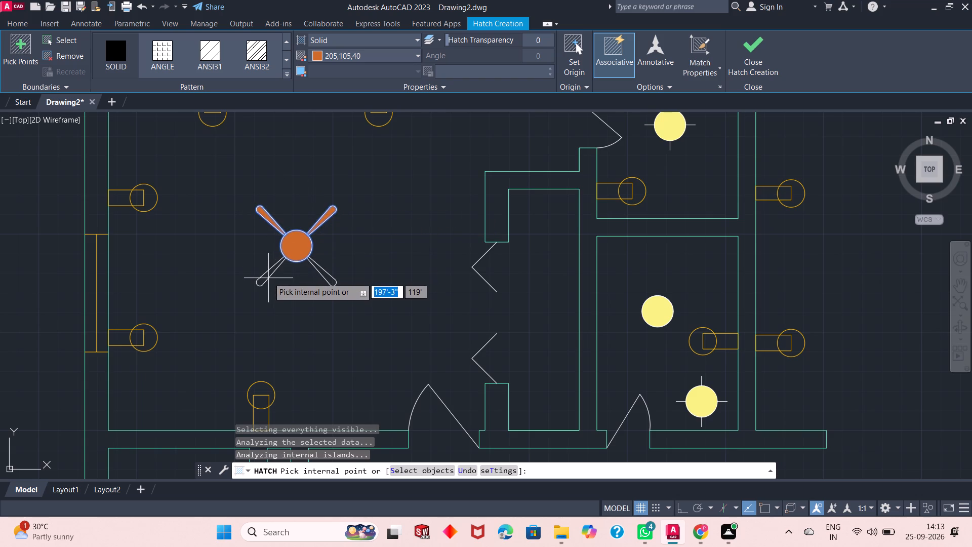
pyautogui.click(268, 276)
pyautogui.click(328, 275)
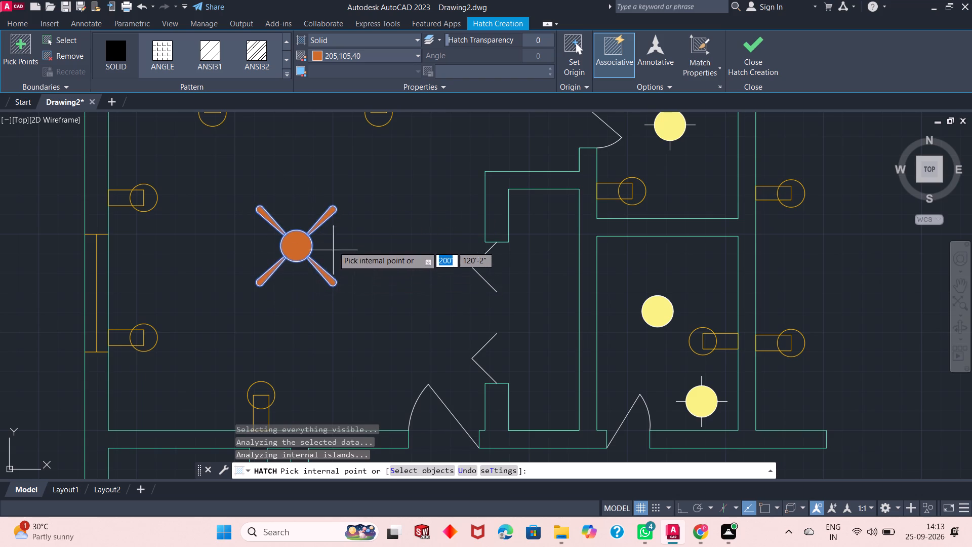
pyautogui.scroll(-4, 330, 225)
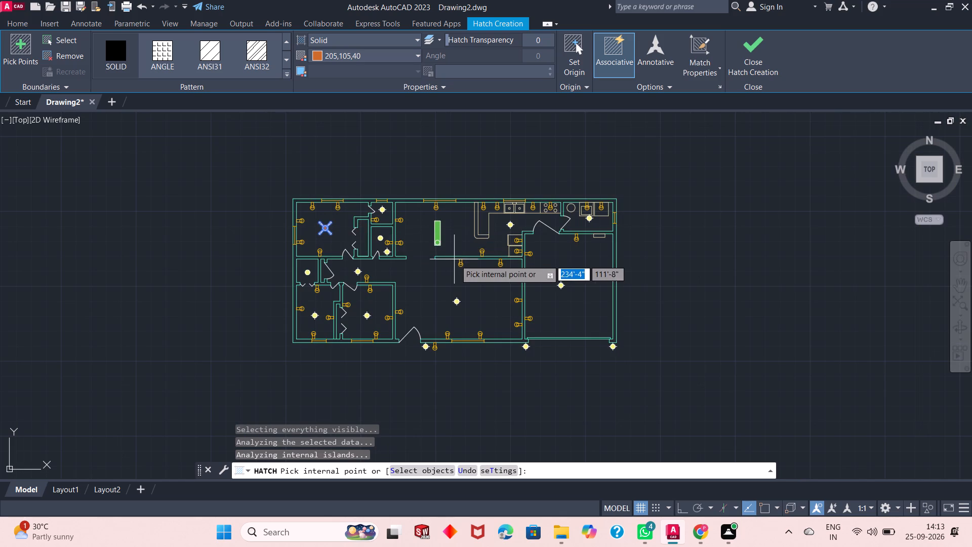
pyautogui.scroll(1, 456, 261)
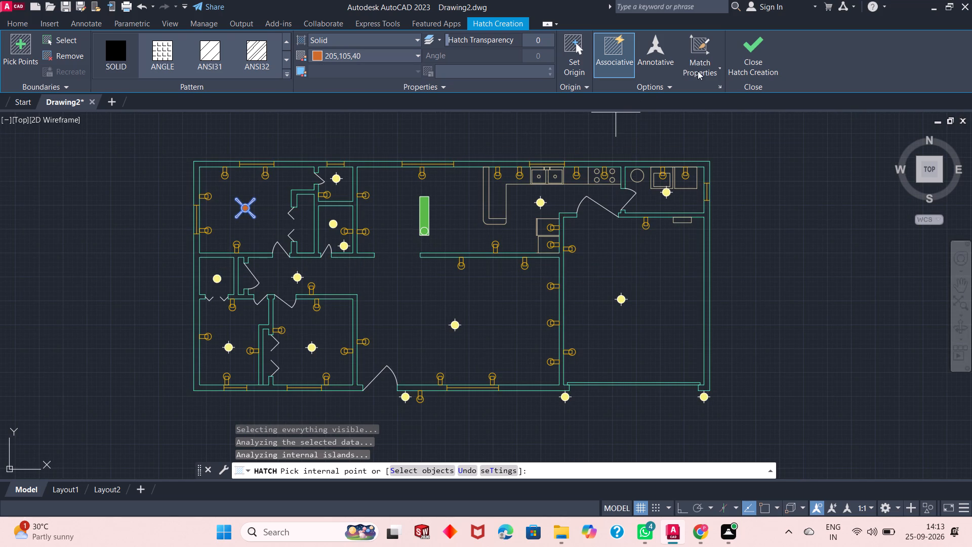
pyautogui.click(754, 58)
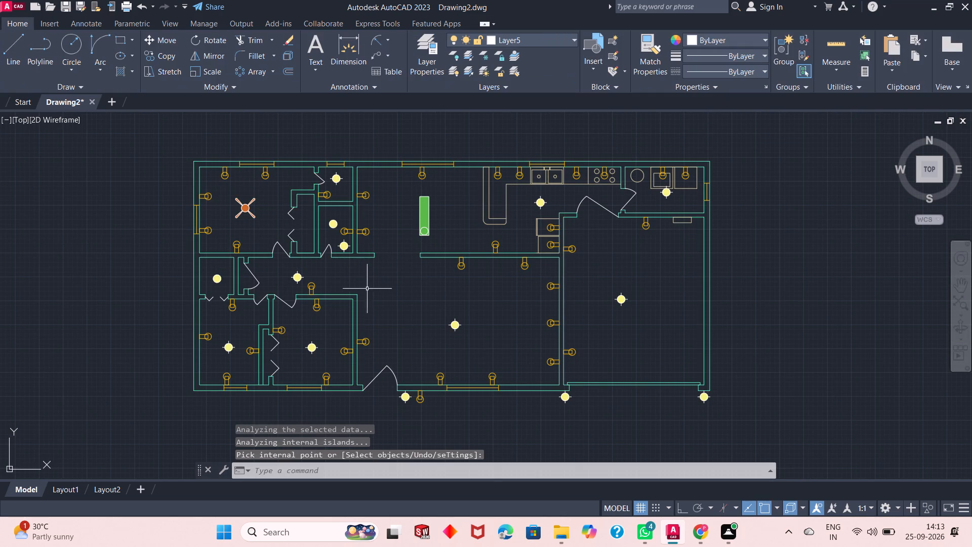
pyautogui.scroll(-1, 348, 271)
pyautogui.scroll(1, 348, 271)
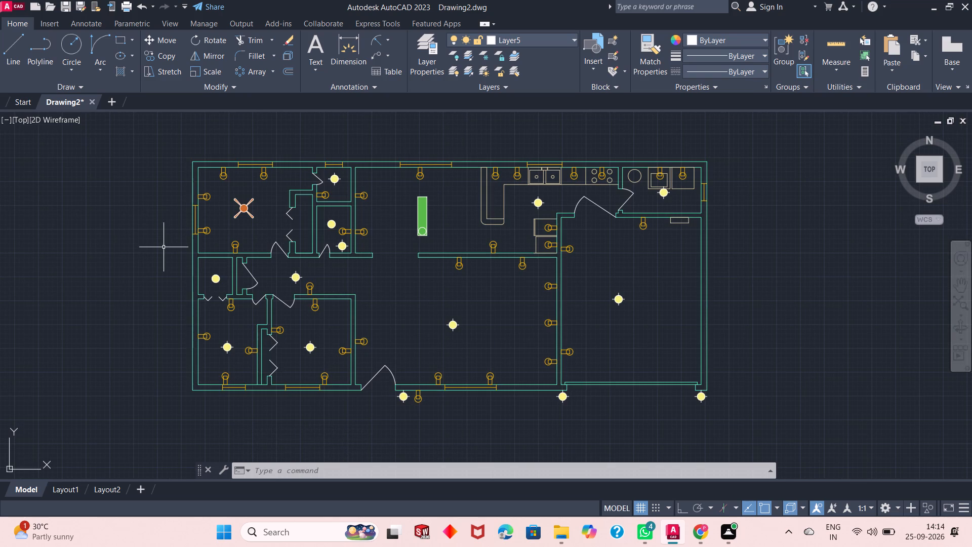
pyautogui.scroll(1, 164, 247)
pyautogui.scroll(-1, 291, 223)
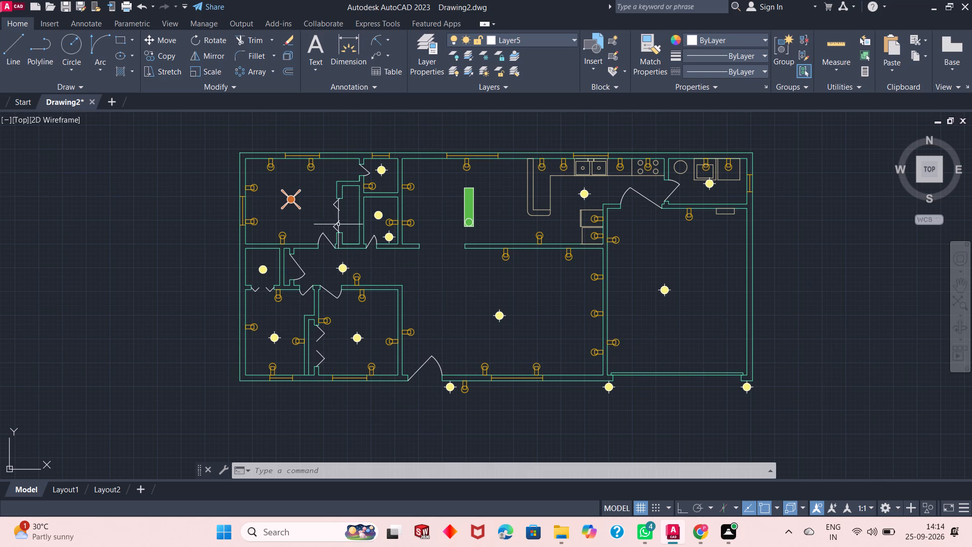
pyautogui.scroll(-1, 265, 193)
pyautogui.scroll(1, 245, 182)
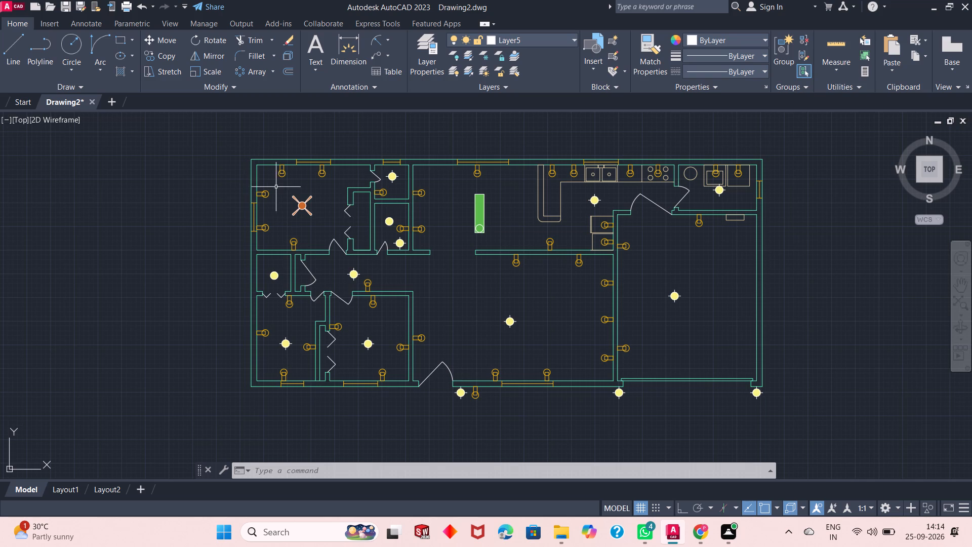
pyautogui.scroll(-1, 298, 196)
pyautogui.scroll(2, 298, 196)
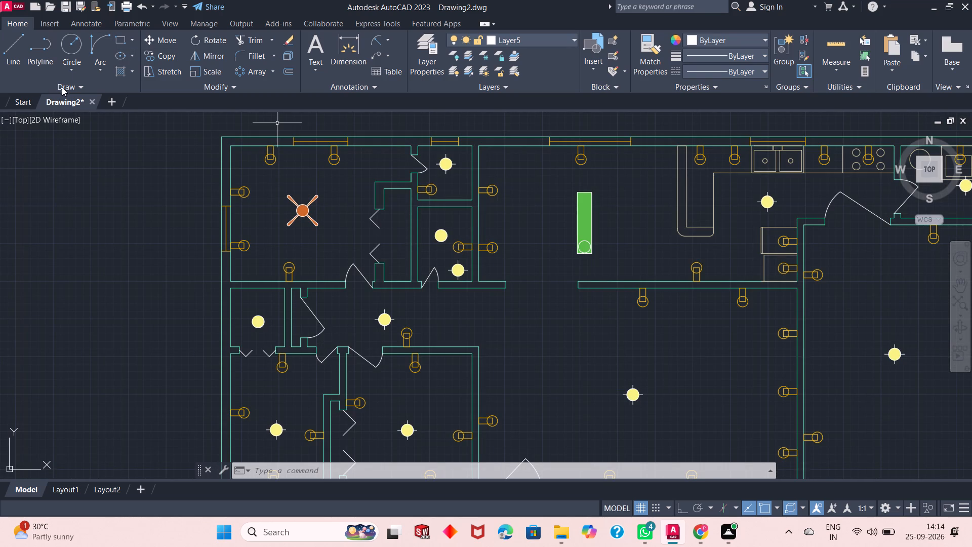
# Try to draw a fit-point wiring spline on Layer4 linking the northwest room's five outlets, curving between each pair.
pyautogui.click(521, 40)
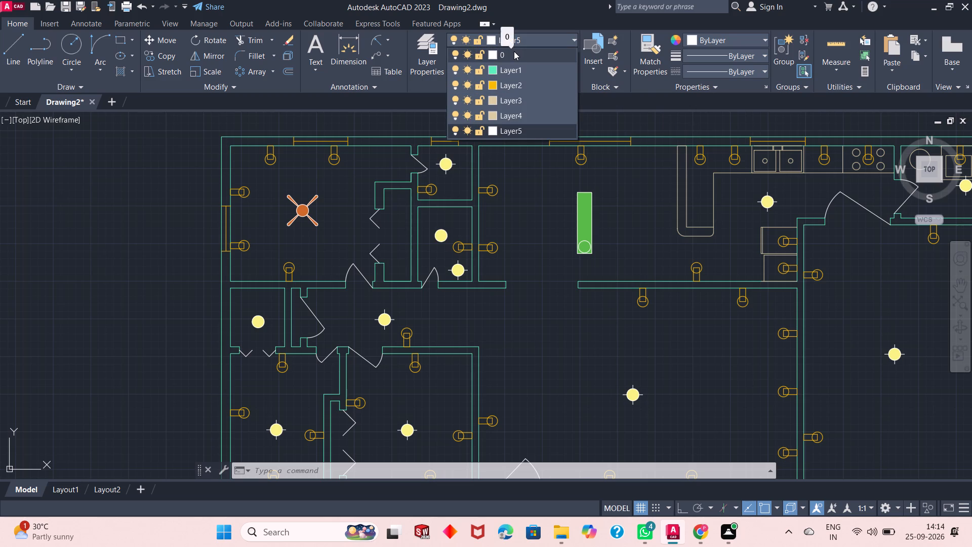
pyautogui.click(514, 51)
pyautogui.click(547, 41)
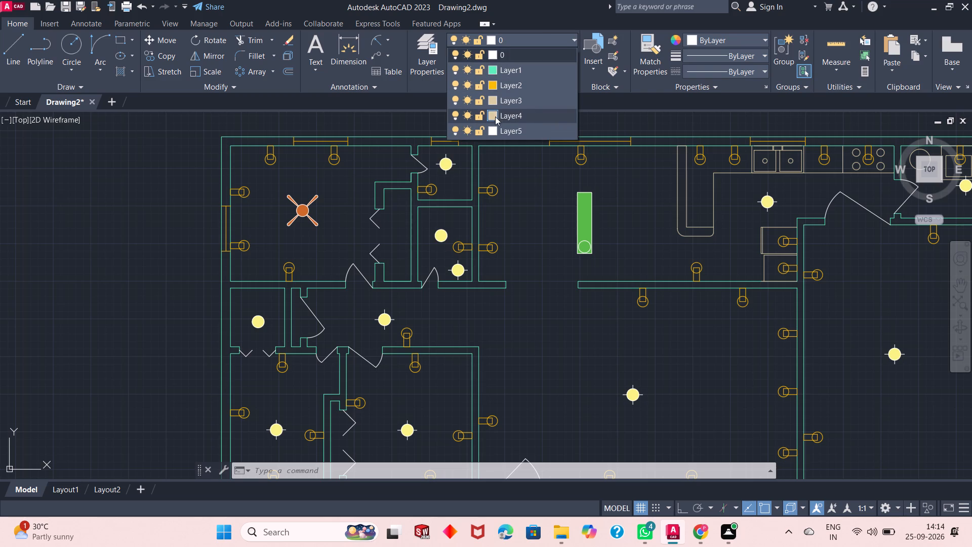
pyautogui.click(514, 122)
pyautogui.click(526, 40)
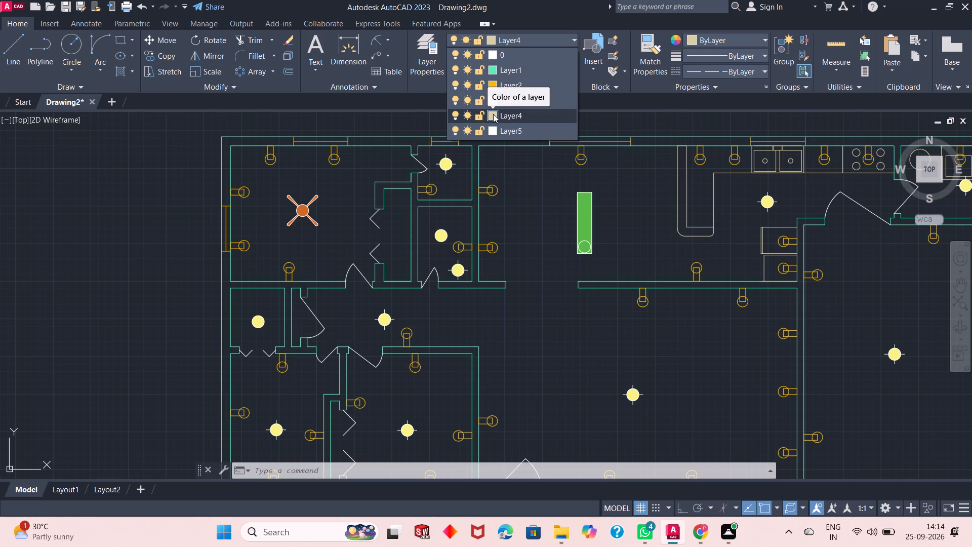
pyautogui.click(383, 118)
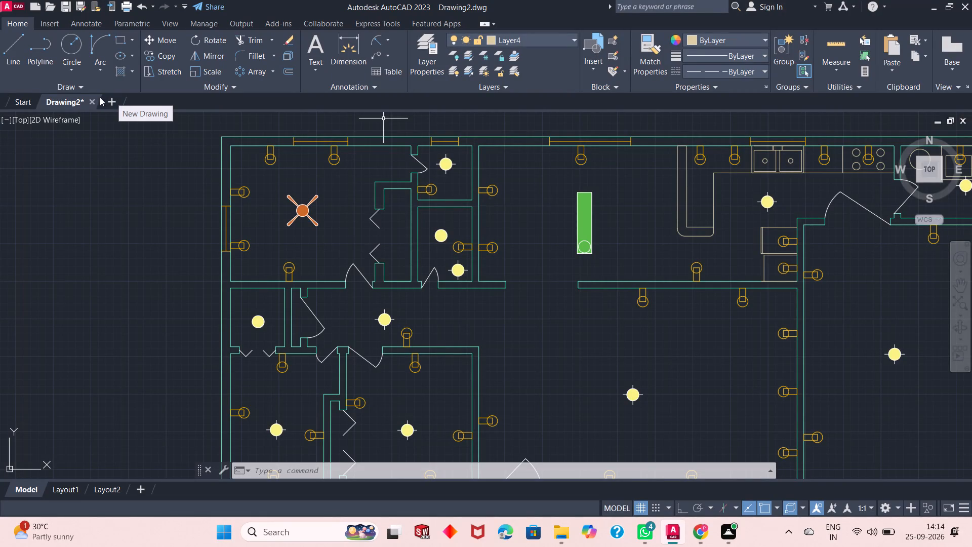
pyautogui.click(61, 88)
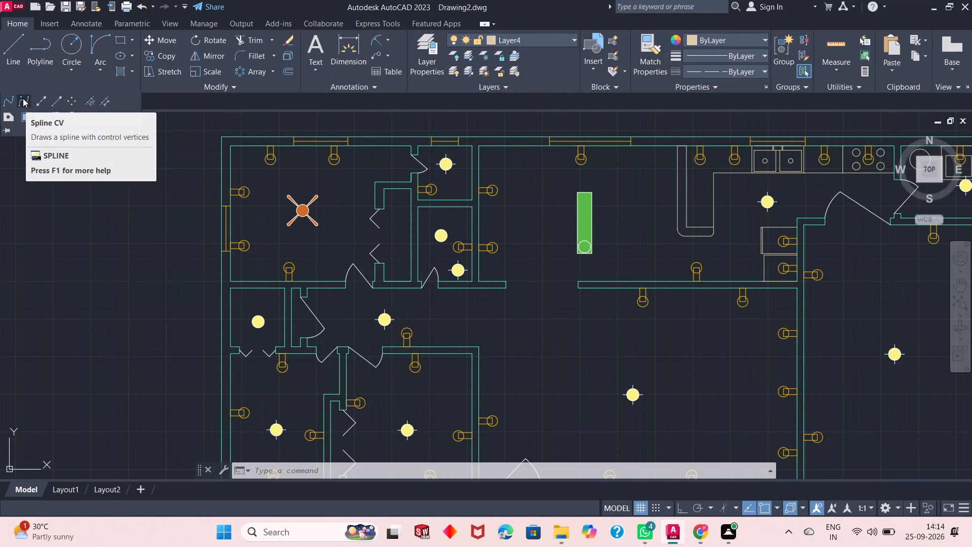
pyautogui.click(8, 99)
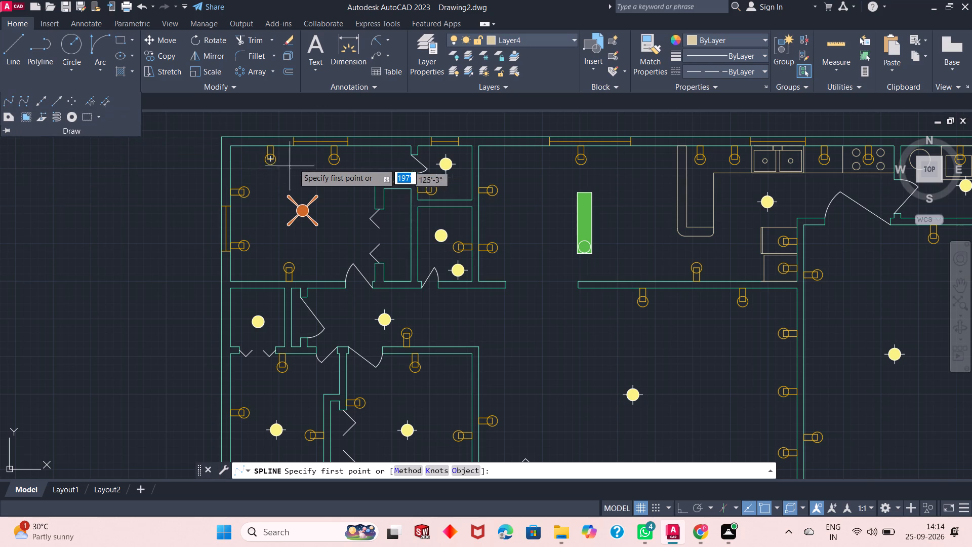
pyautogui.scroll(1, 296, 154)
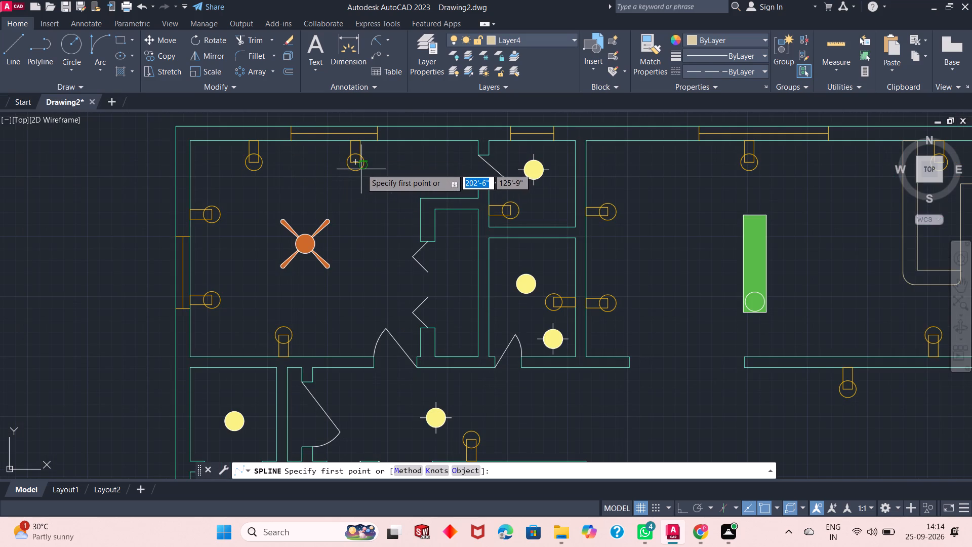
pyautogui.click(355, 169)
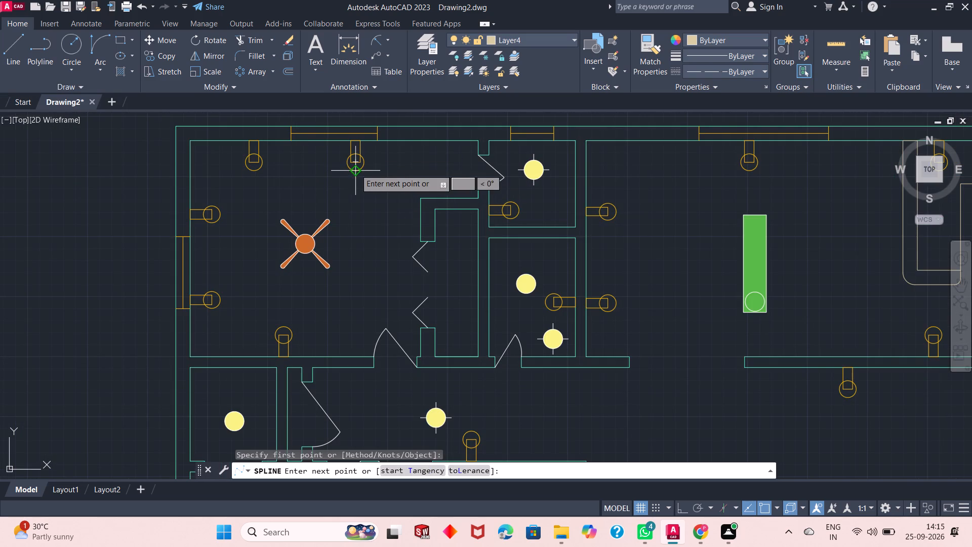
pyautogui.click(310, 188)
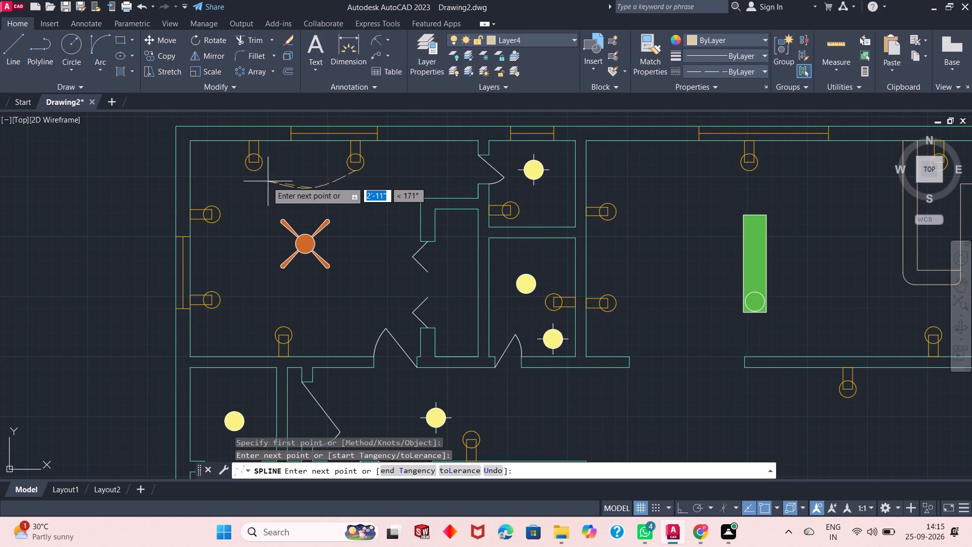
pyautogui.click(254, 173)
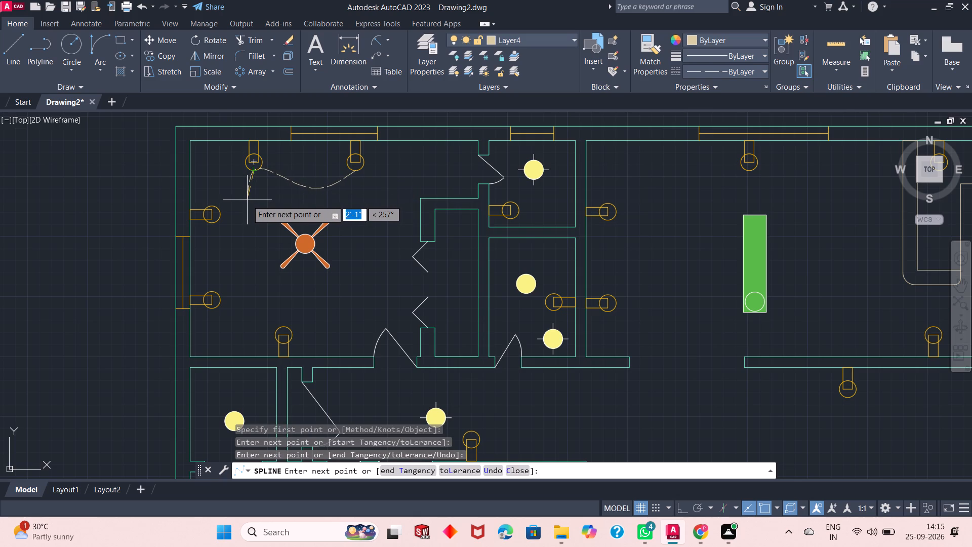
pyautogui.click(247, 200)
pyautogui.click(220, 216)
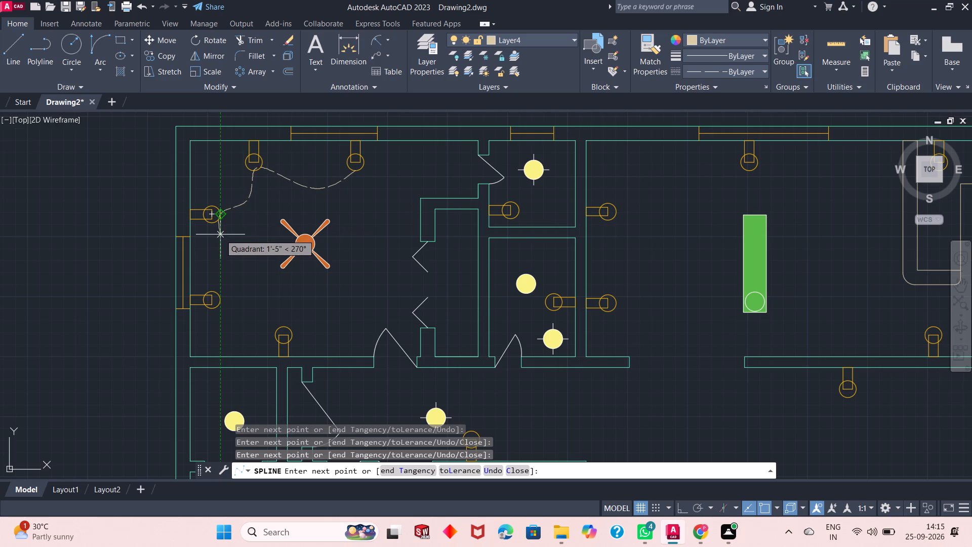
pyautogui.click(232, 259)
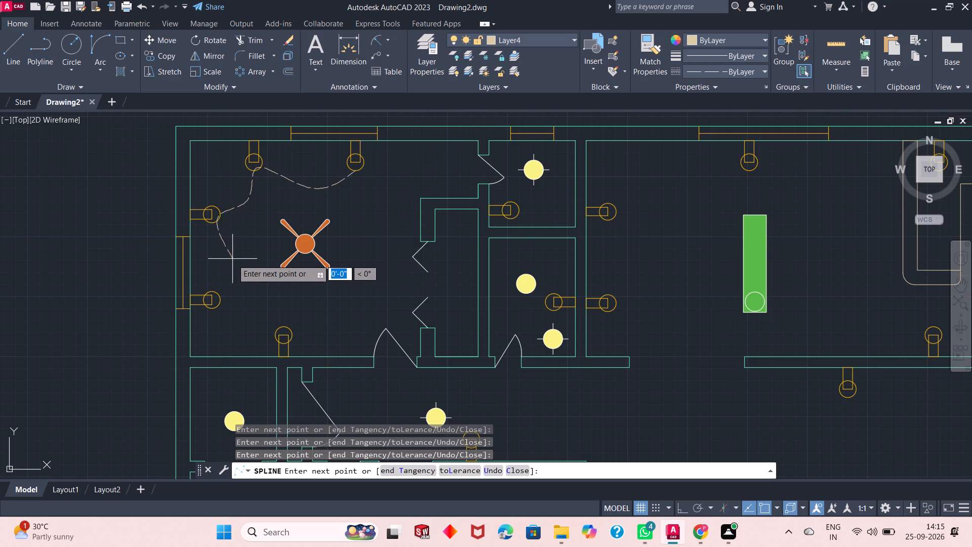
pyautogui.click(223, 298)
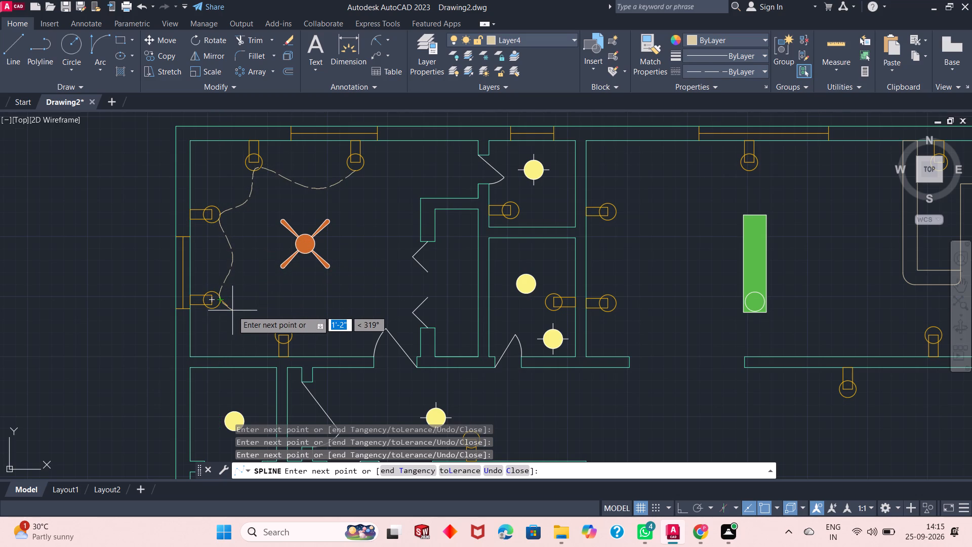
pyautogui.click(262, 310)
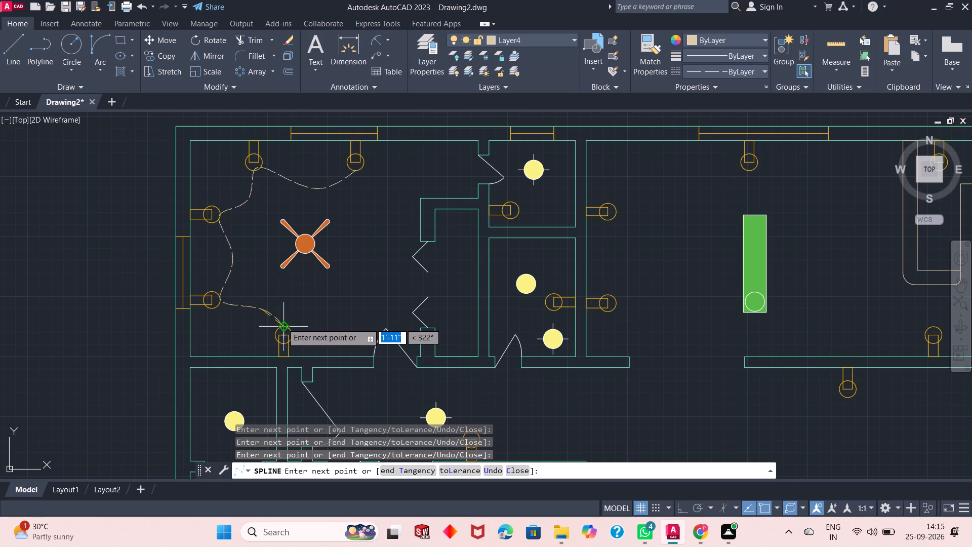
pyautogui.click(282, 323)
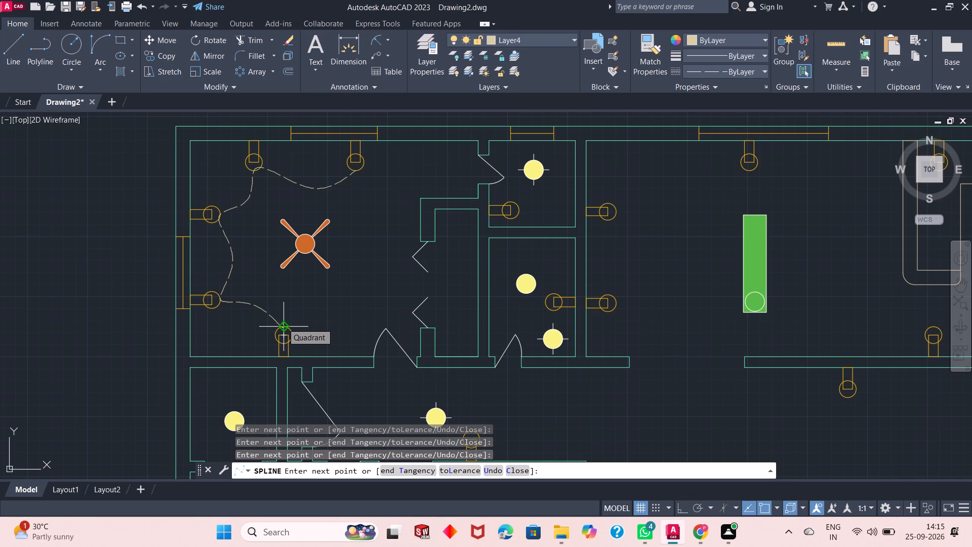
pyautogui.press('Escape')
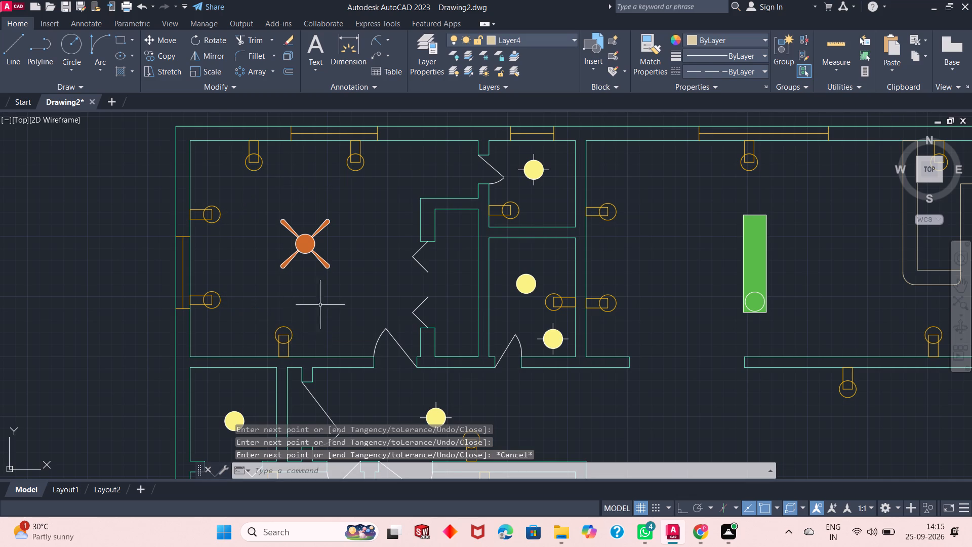
# Make layer 0 current and change its colour to a true-colour grey by lowering the luminance.
pyautogui.click(532, 38)
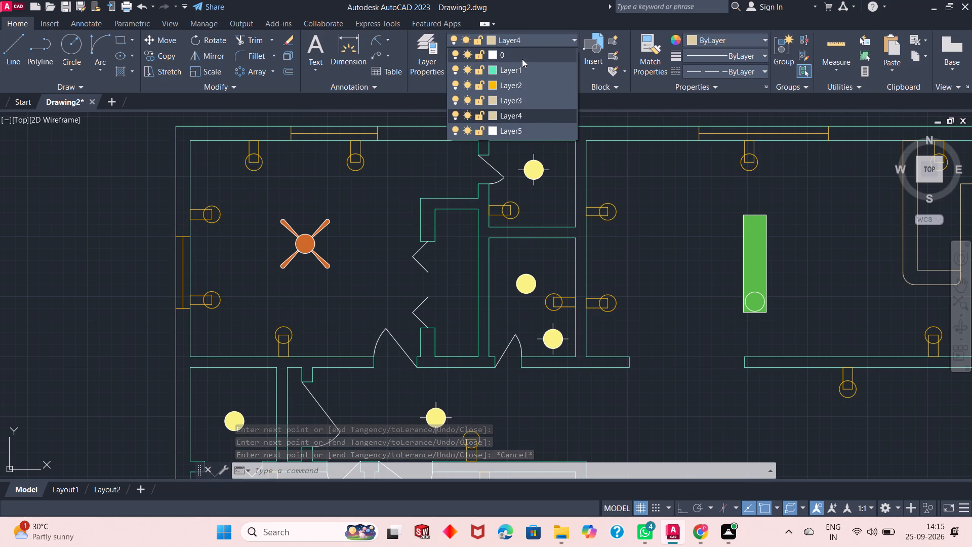
pyautogui.click(522, 59)
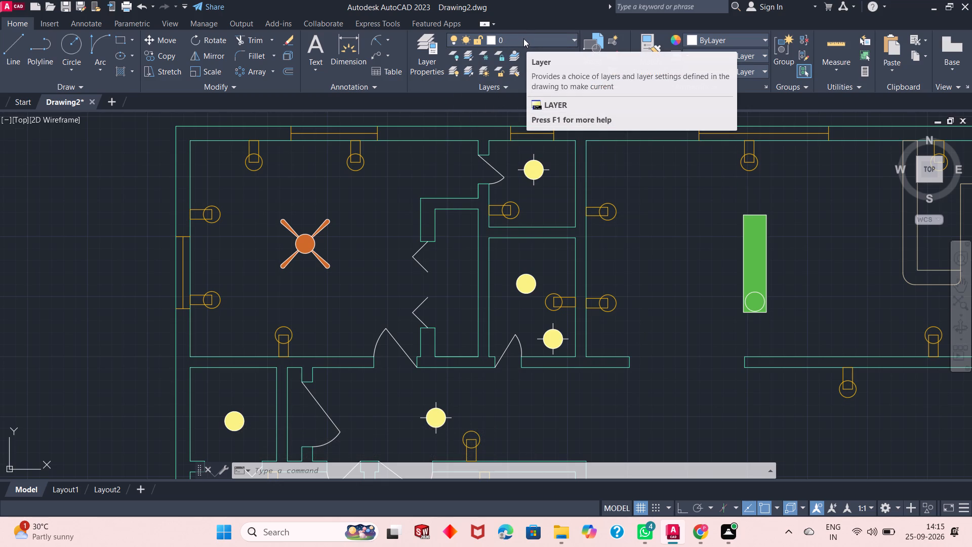
pyautogui.click(537, 40)
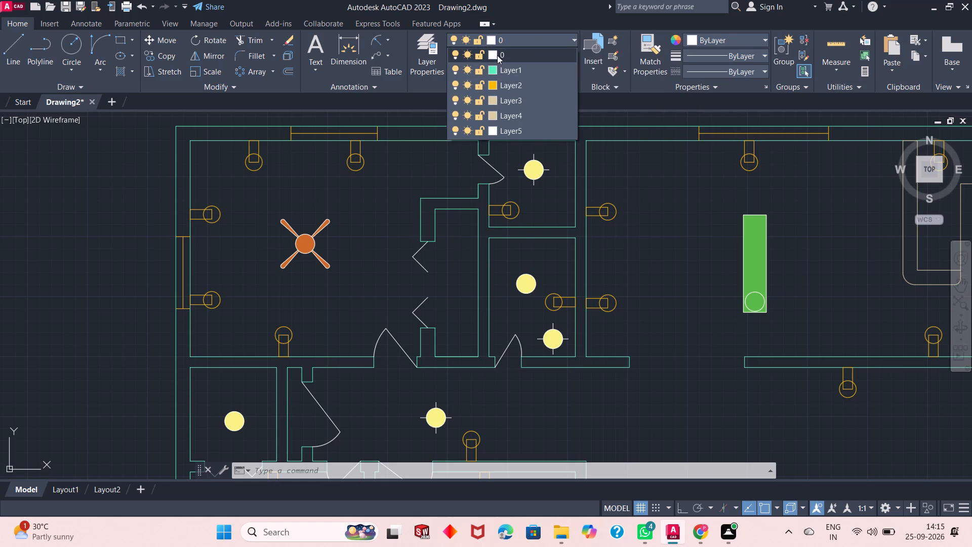
pyautogui.click(494, 55)
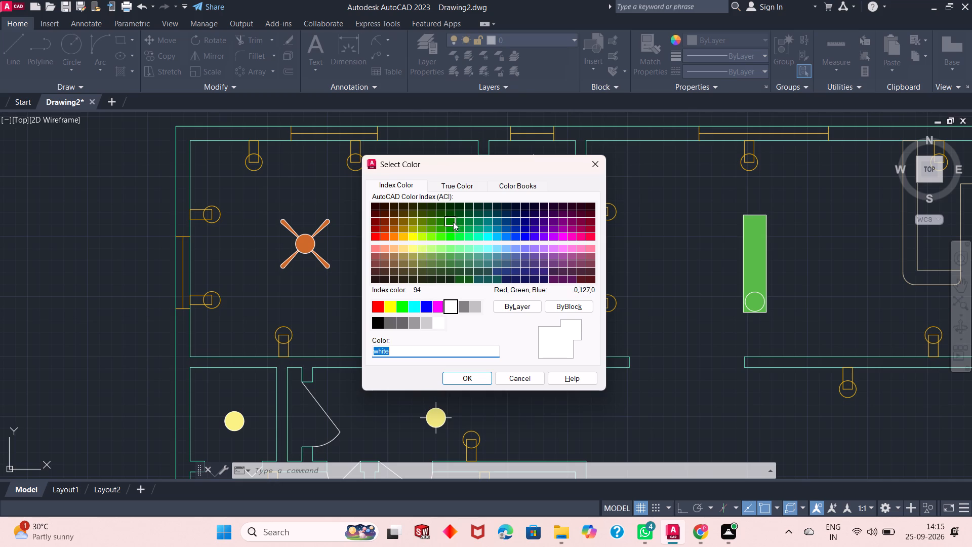
pyautogui.click(465, 188)
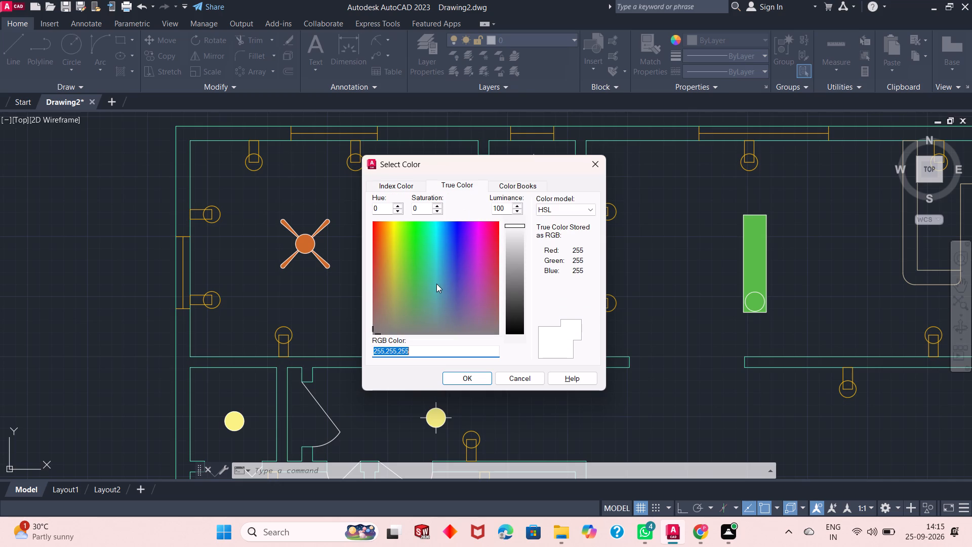
pyautogui.click(515, 264)
pyautogui.click(518, 250)
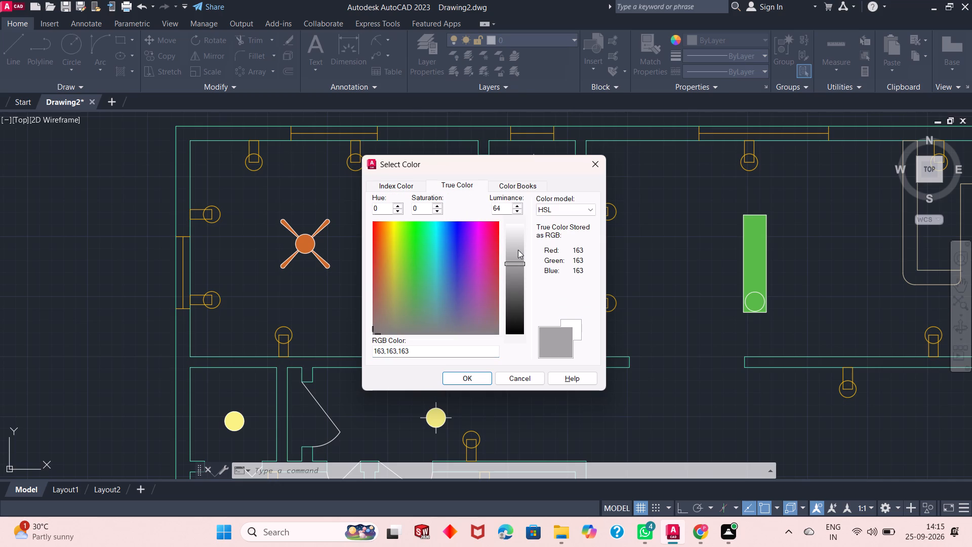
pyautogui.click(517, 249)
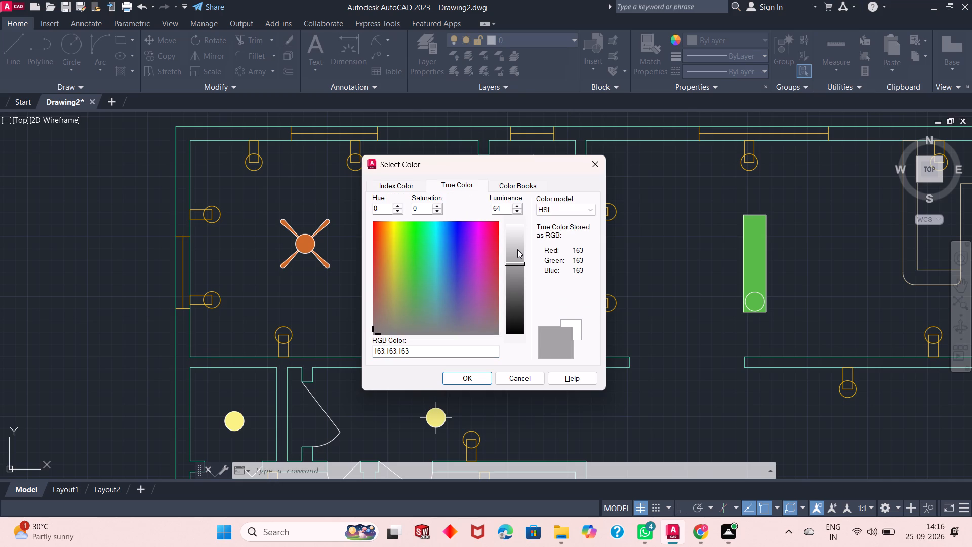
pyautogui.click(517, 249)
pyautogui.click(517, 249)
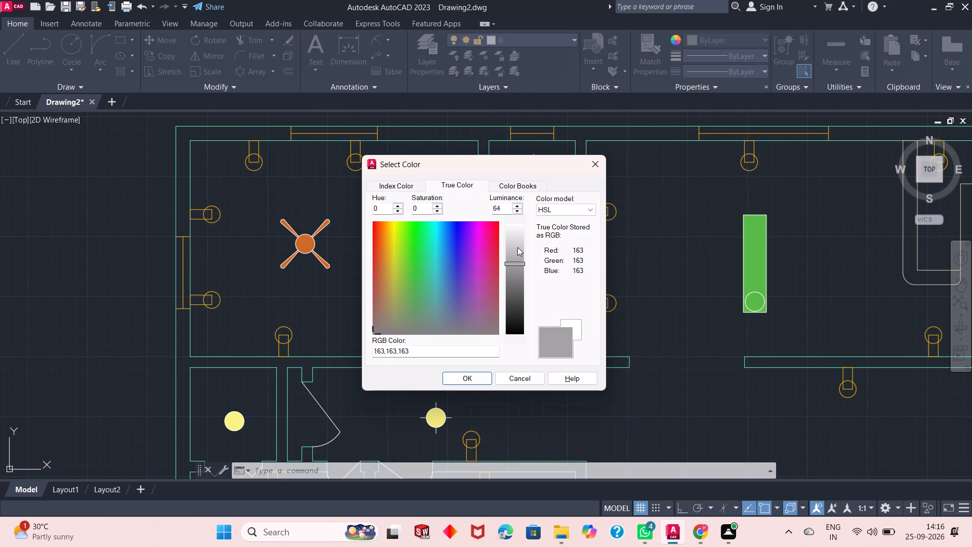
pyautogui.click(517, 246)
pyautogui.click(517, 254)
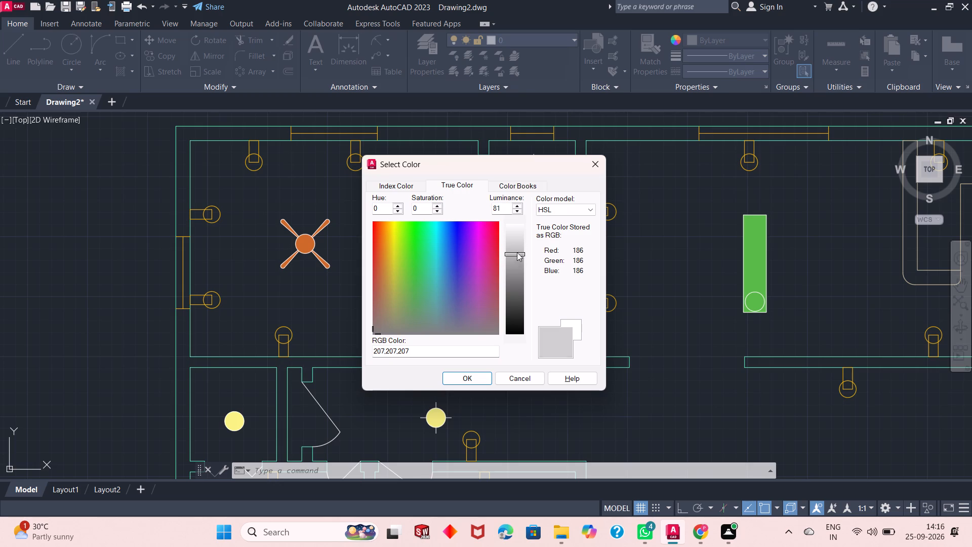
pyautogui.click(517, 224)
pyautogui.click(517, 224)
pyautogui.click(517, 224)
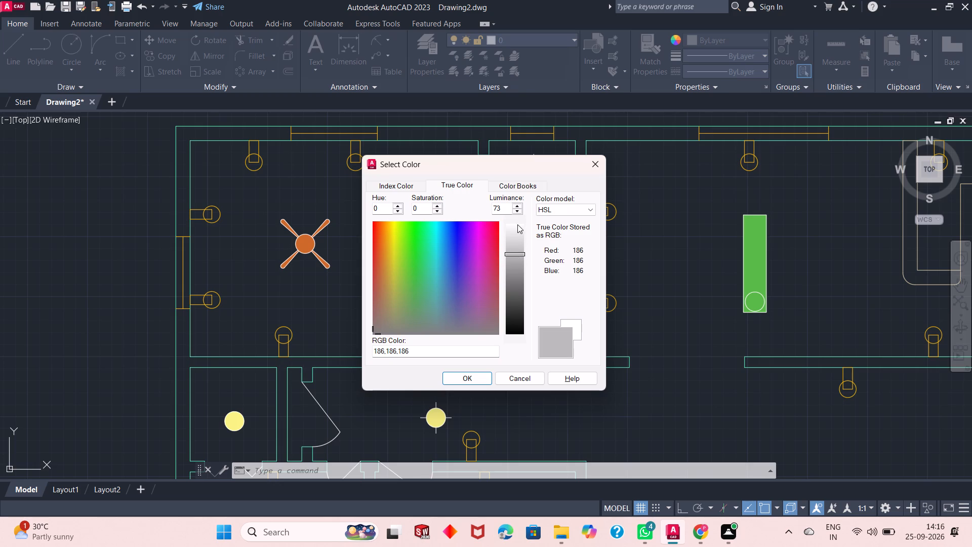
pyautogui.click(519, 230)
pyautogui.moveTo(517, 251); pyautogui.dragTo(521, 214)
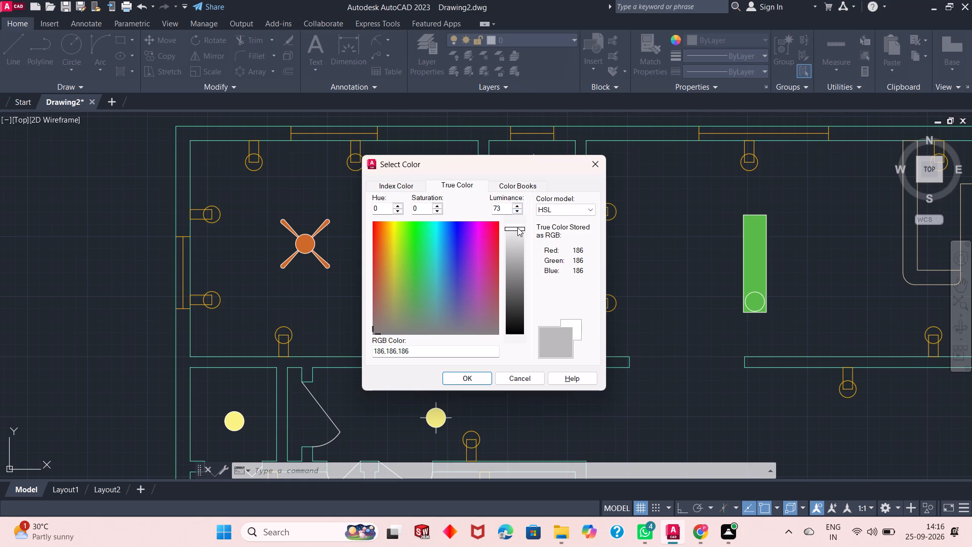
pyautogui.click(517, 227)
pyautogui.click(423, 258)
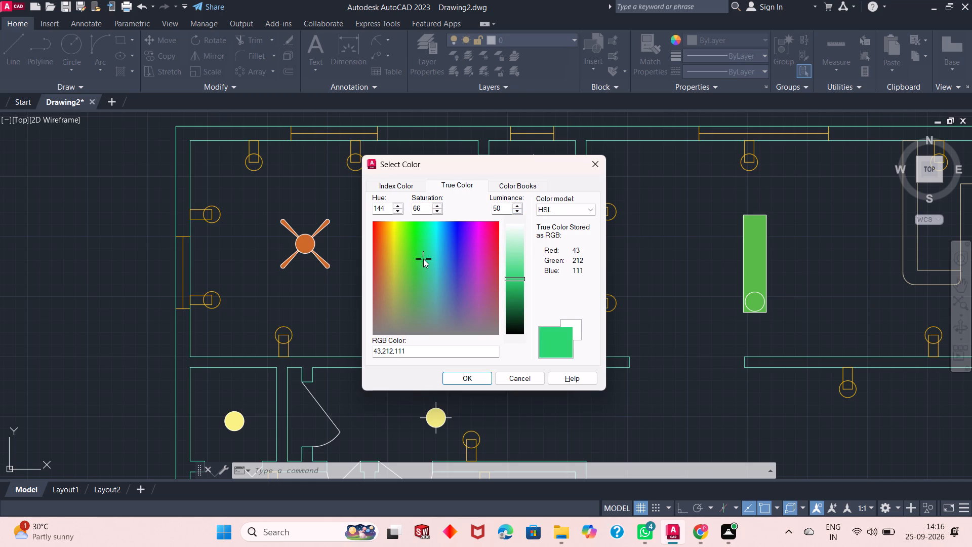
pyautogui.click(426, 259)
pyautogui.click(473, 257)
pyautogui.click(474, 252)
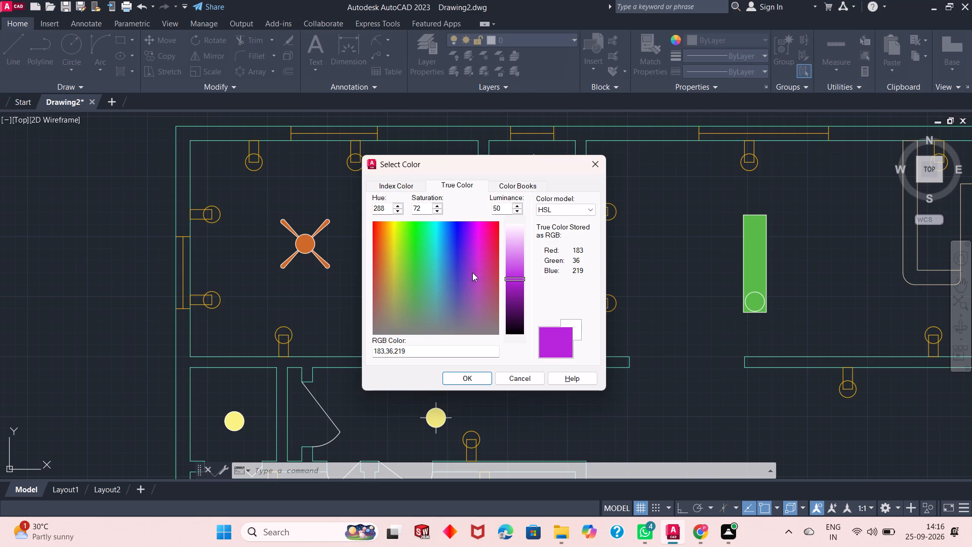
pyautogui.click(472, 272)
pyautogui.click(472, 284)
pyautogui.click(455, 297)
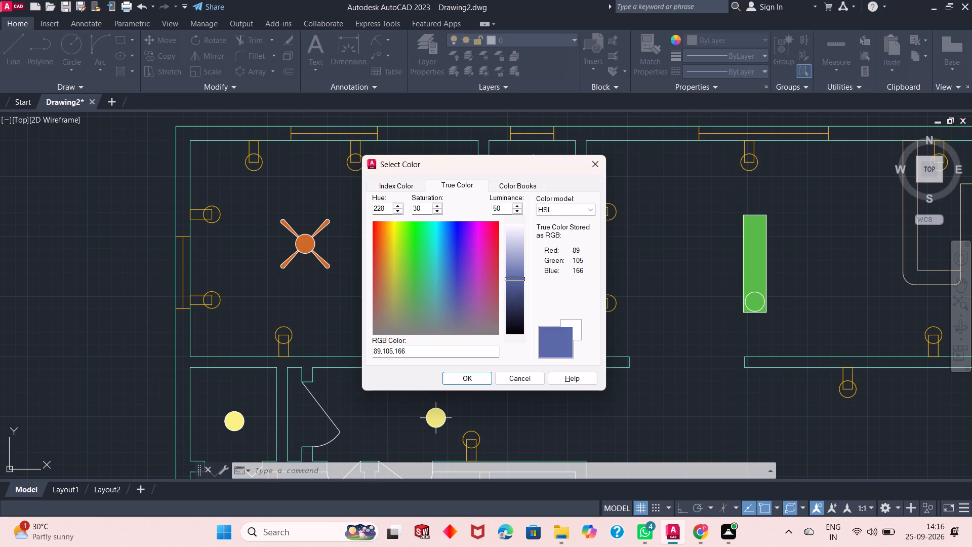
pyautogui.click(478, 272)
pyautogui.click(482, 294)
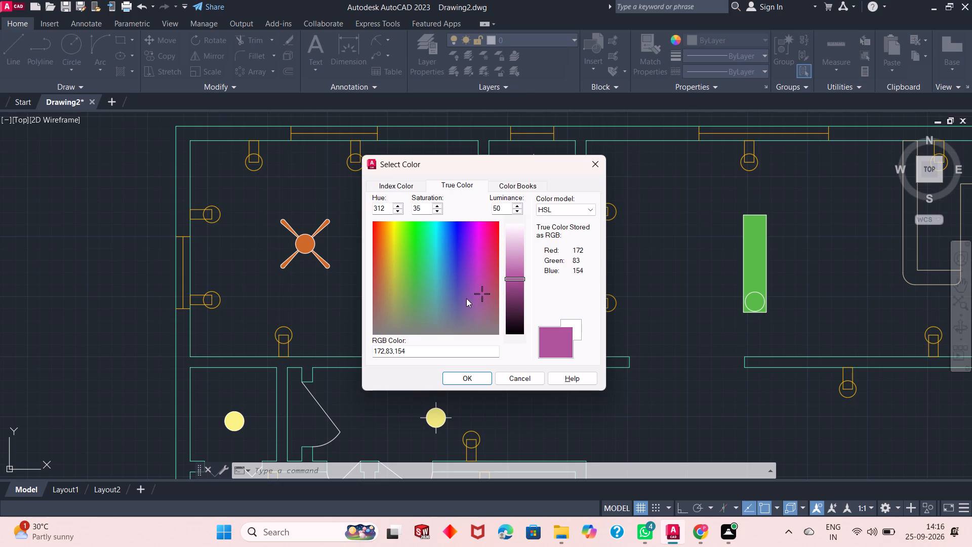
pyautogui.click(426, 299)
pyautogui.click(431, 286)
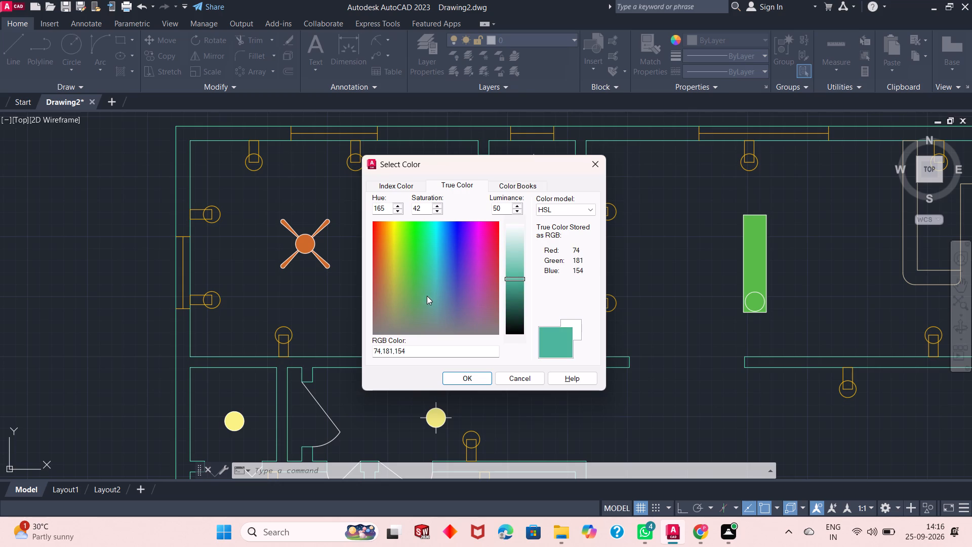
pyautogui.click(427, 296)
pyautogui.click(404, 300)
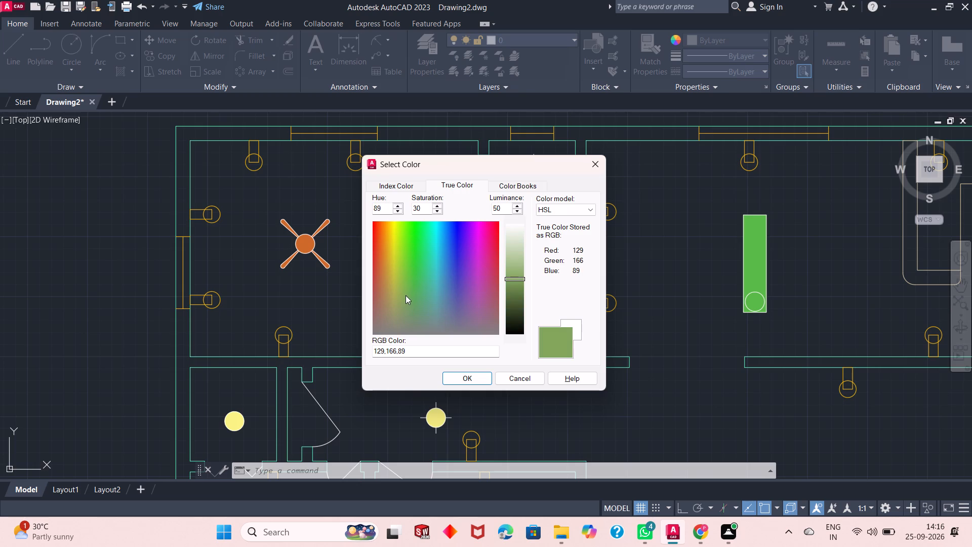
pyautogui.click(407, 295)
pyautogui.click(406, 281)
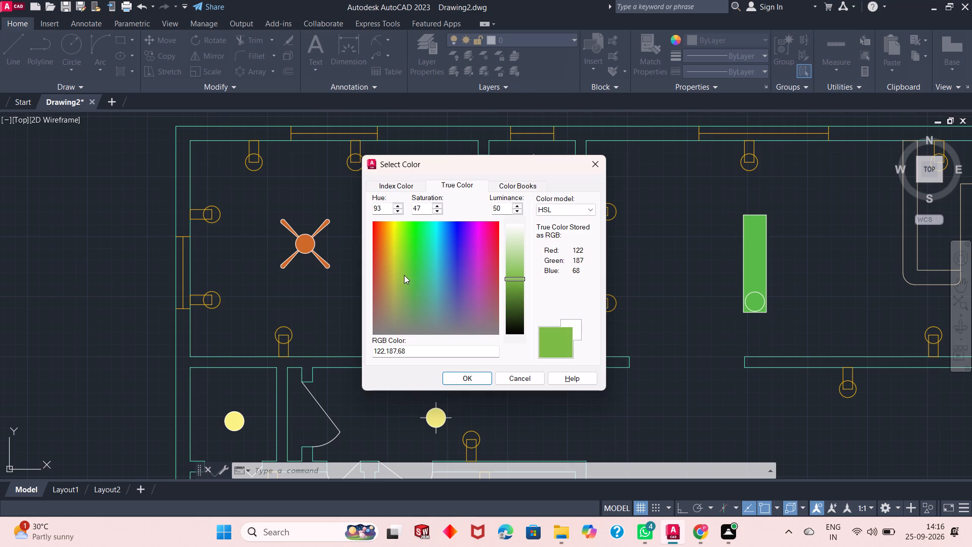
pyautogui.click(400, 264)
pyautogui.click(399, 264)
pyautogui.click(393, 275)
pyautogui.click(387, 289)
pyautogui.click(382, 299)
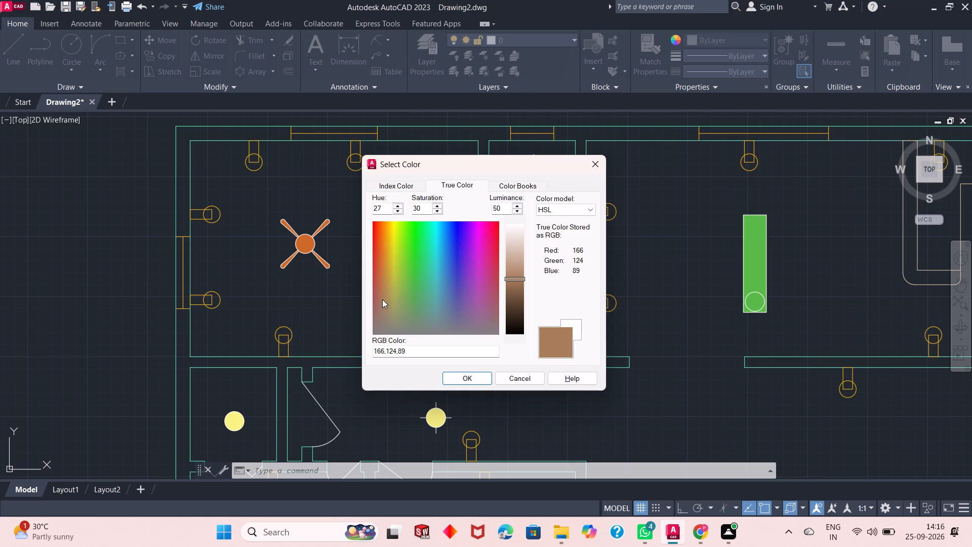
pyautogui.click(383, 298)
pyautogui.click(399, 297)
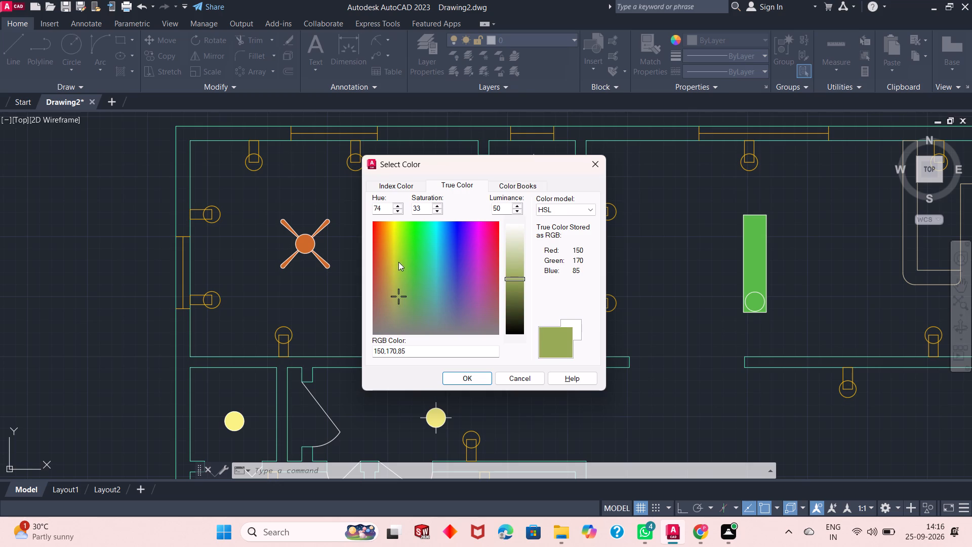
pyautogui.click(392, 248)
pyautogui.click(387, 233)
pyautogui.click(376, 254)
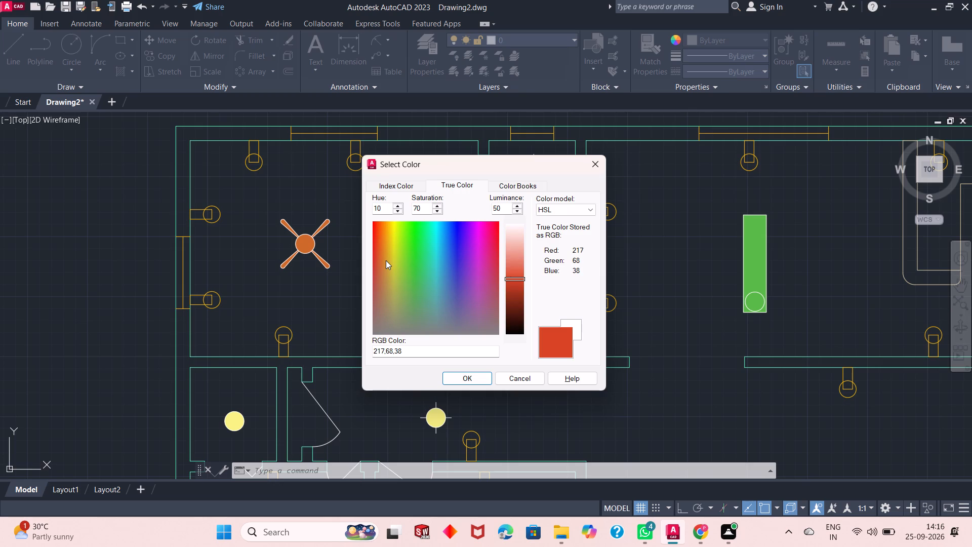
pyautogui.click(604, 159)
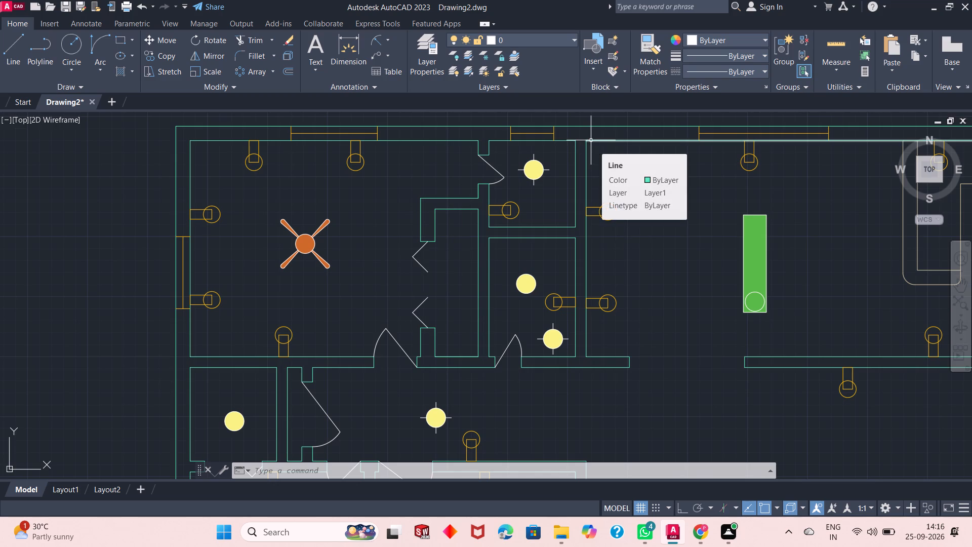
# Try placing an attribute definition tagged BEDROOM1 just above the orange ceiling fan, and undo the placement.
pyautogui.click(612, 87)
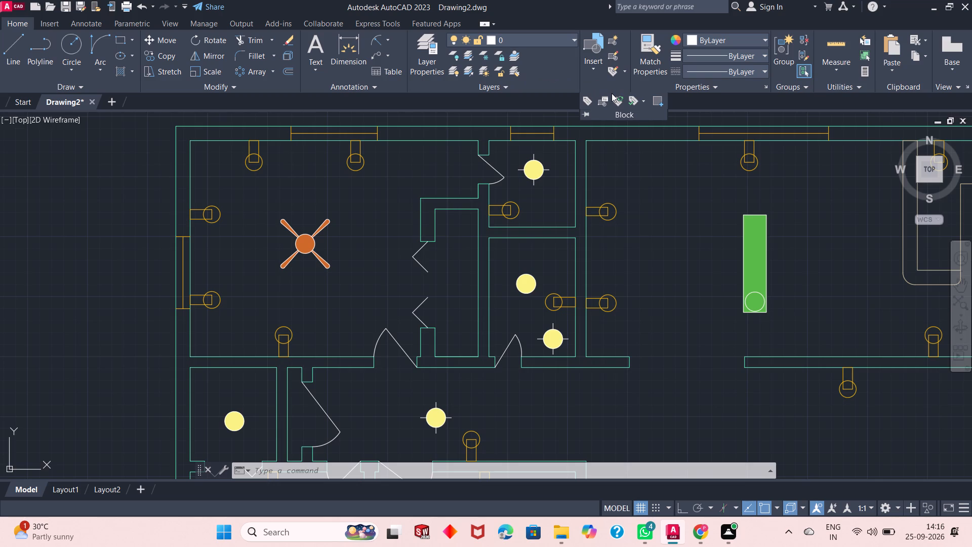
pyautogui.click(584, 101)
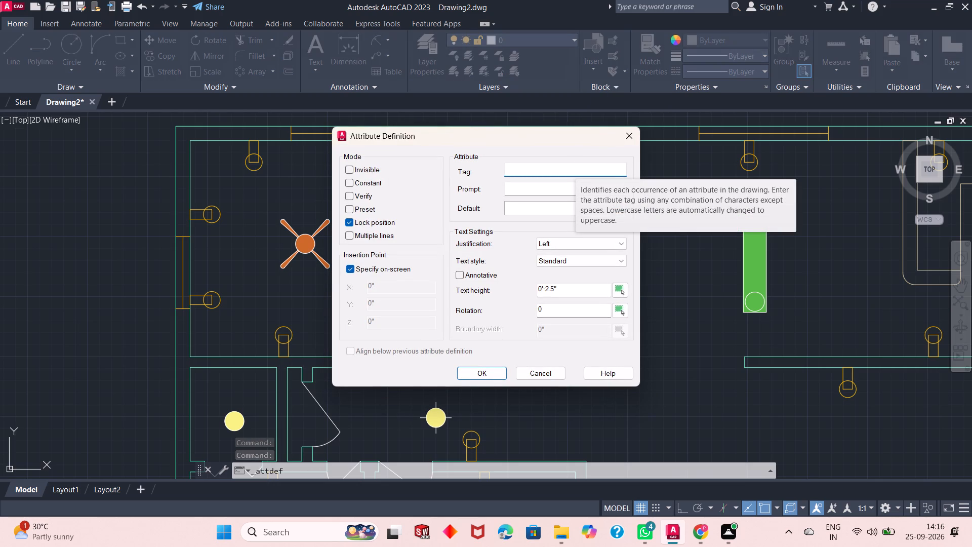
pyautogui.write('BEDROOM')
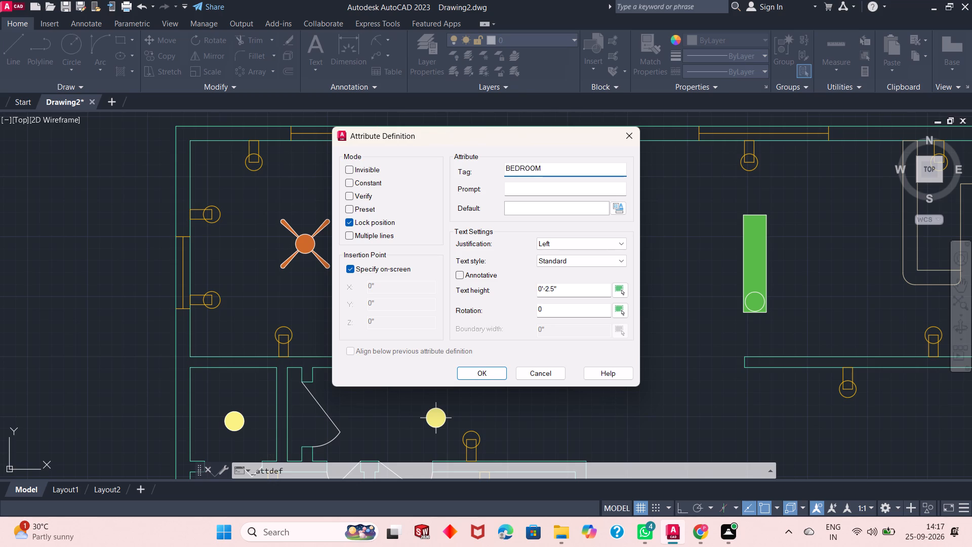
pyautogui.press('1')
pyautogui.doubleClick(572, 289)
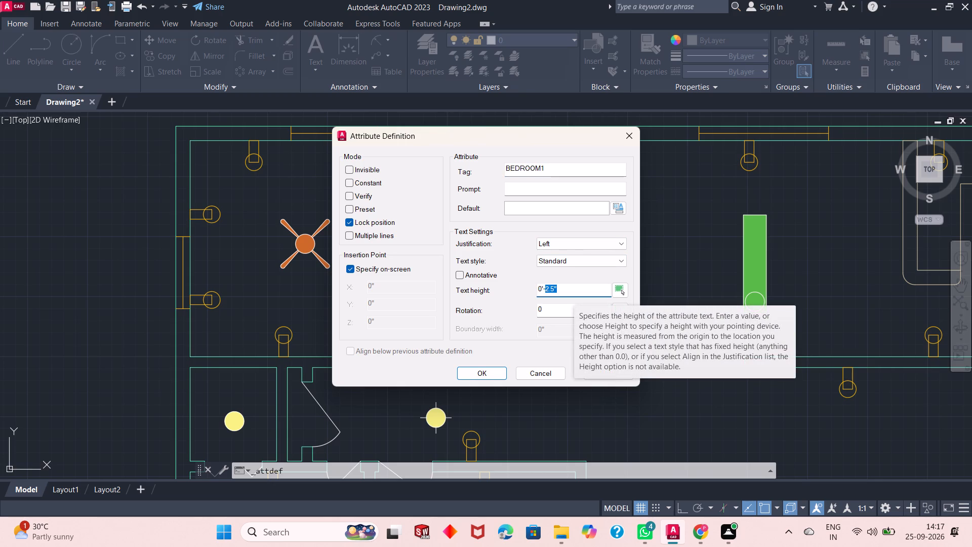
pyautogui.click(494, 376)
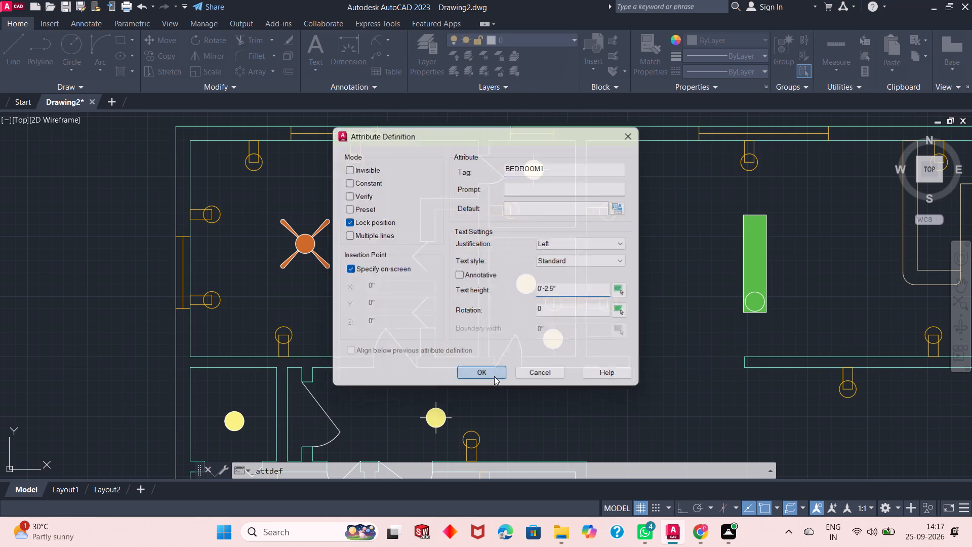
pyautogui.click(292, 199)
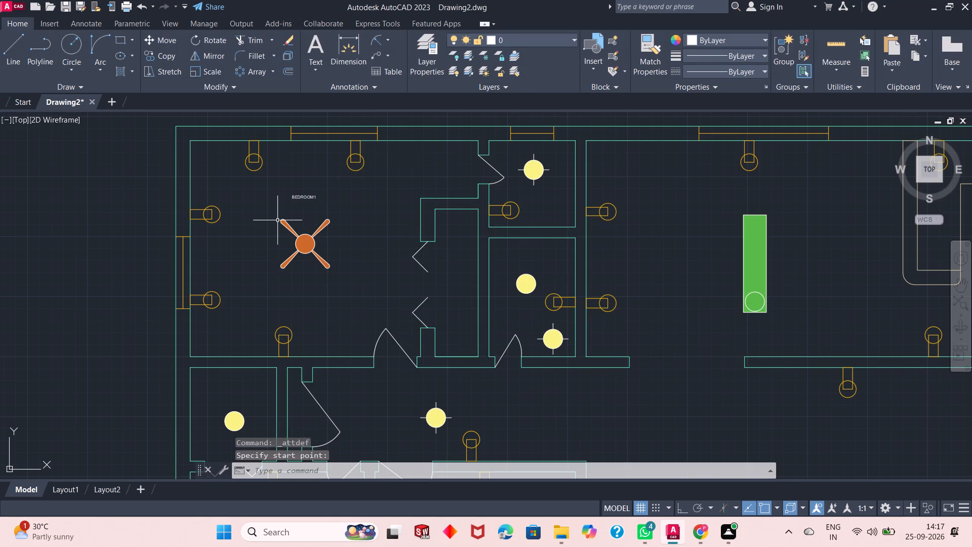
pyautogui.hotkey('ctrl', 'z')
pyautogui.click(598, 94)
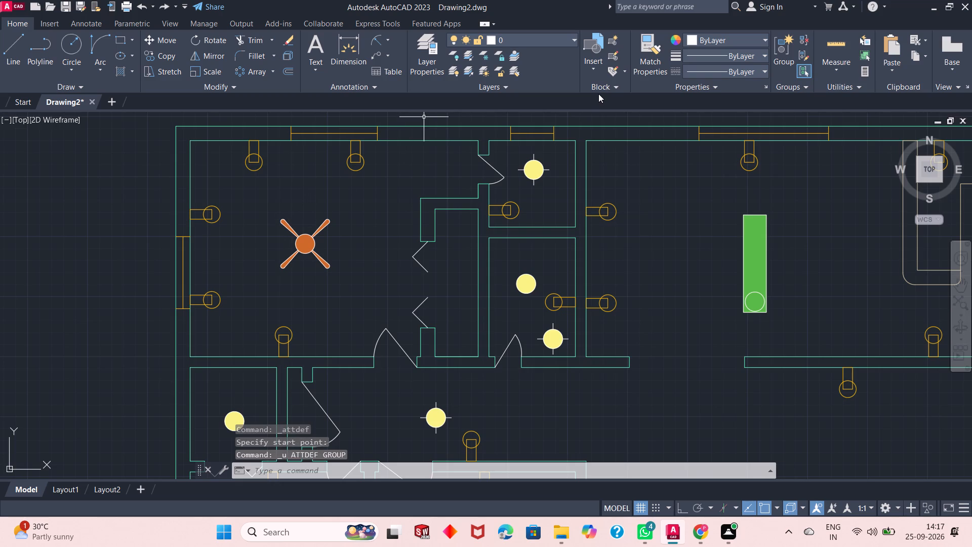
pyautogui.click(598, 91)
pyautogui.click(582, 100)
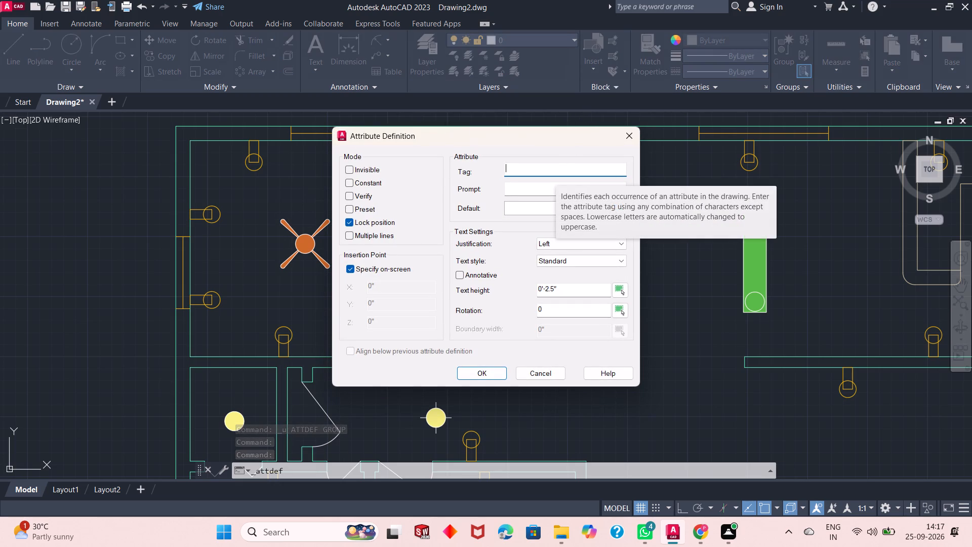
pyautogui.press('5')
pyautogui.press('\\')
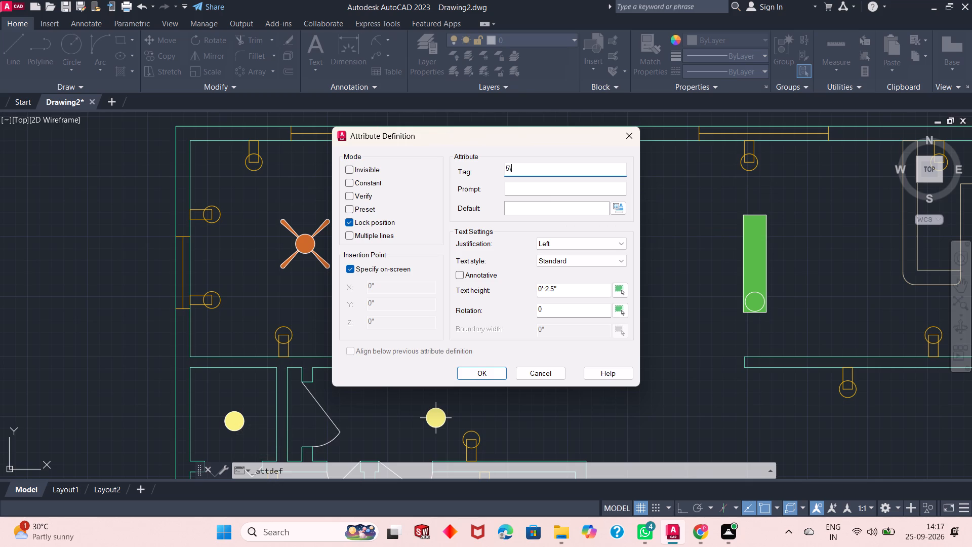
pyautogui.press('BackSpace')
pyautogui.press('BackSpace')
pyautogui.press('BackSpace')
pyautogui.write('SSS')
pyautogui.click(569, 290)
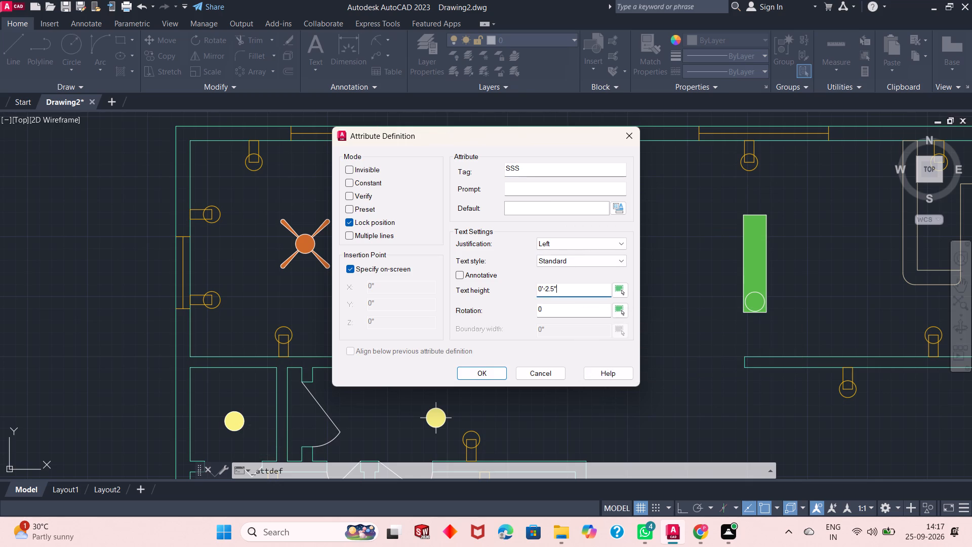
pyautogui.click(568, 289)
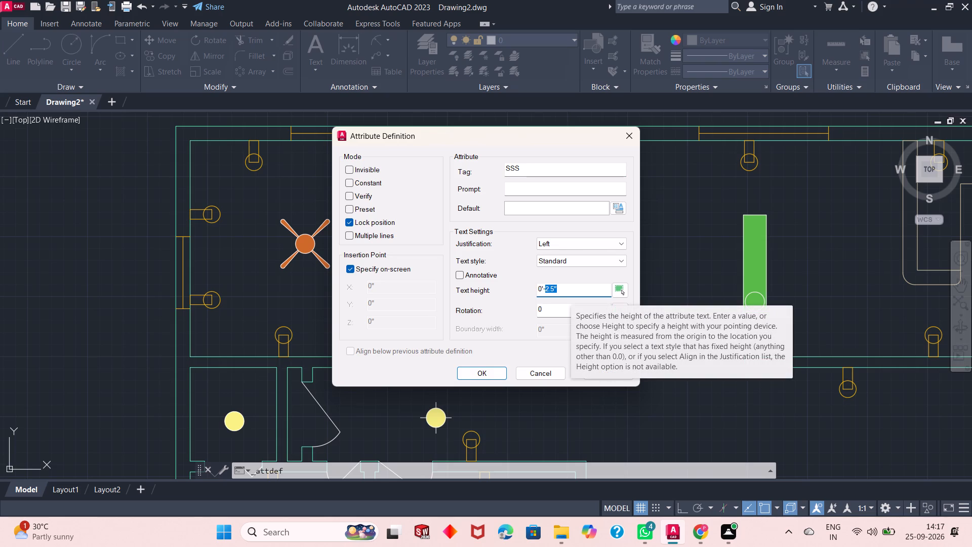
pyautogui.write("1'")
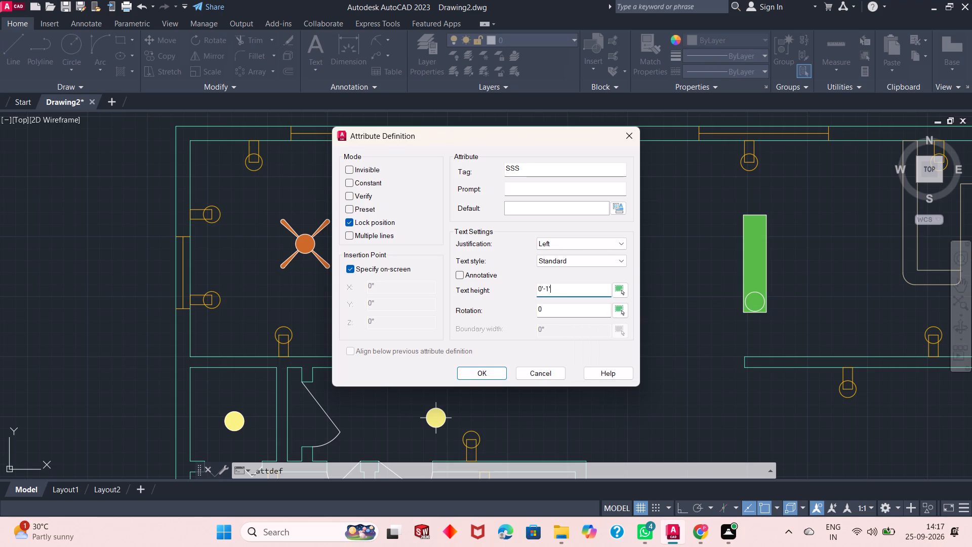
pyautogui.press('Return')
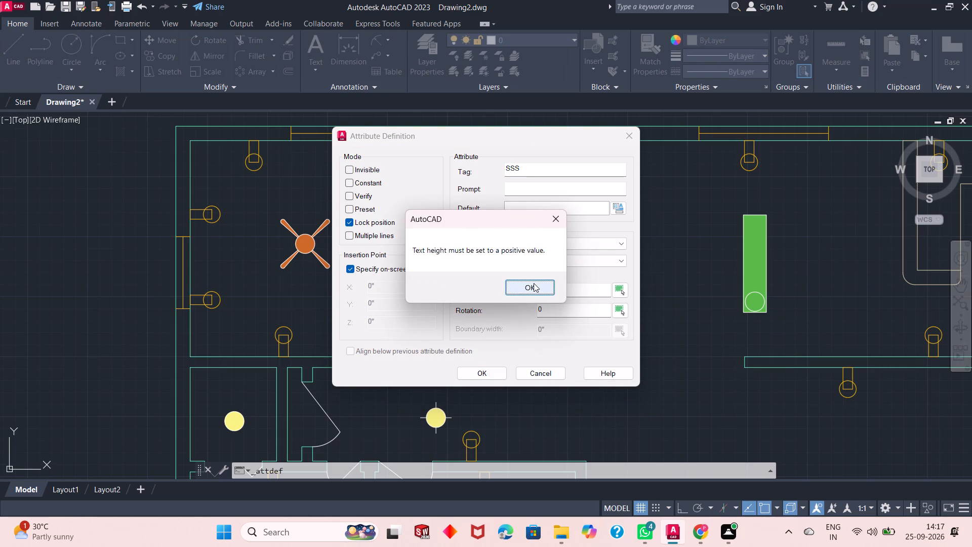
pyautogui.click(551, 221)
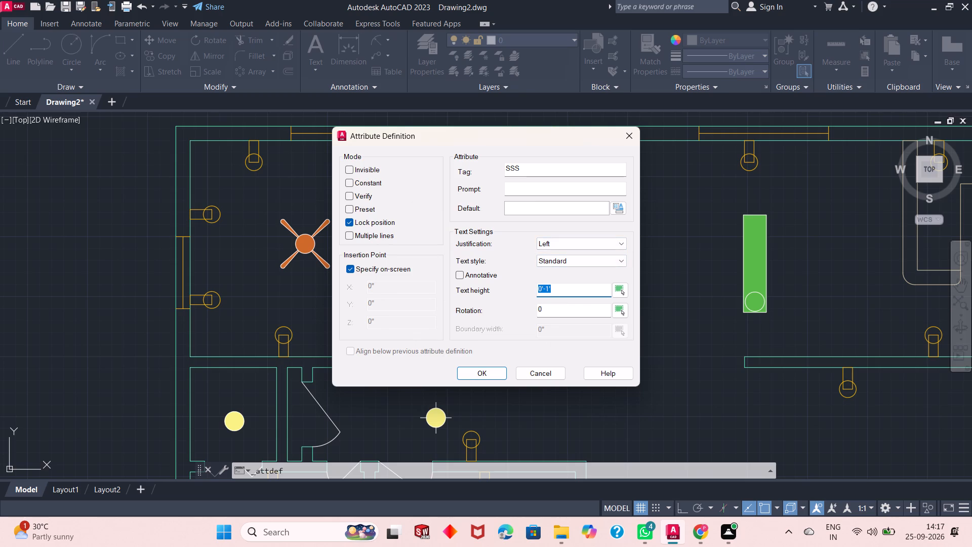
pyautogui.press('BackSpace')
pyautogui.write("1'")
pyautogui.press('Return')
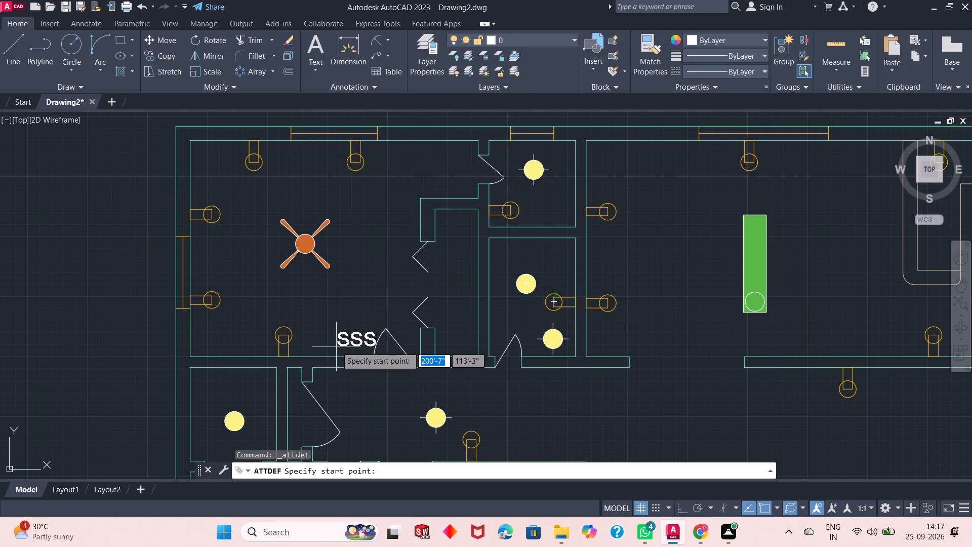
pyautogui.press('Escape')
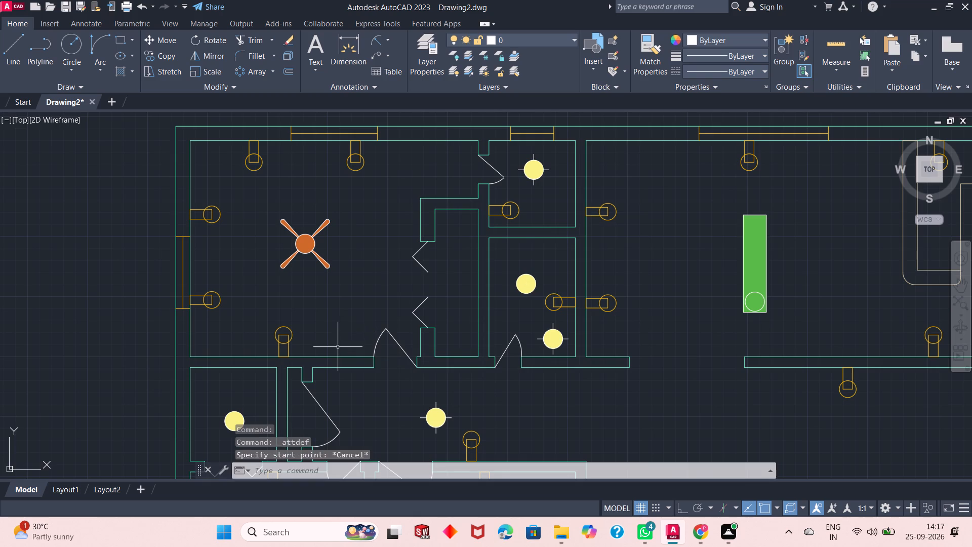
# Place an attribute definition tagged SSS with 6" text height on the wall beside the door of the orange-fan bedroom.
pyautogui.click(609, 91)
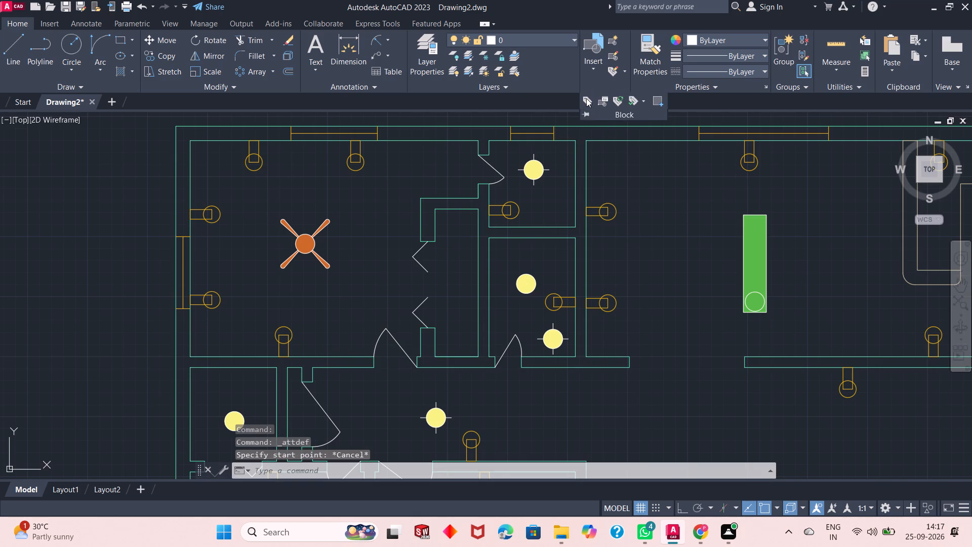
pyautogui.click(586, 98)
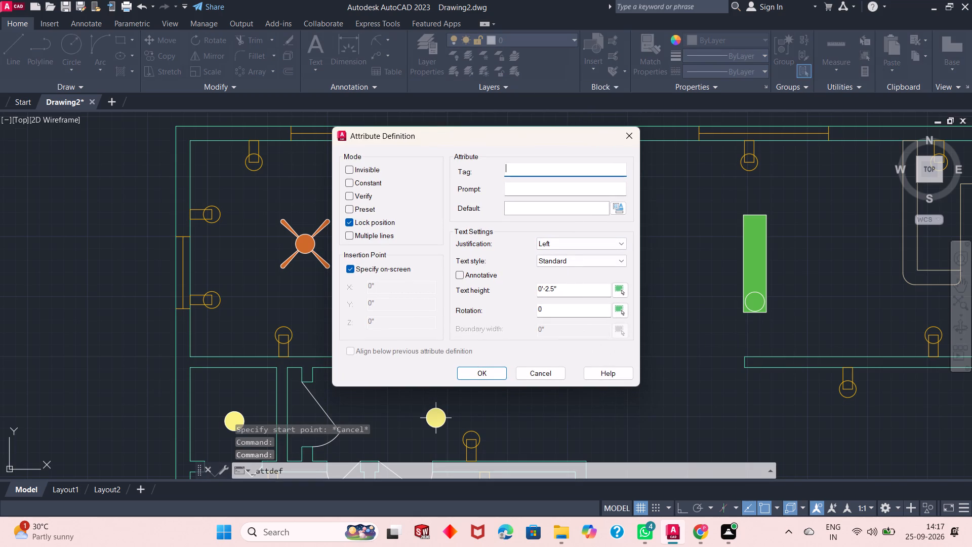
pyautogui.write('SSS')
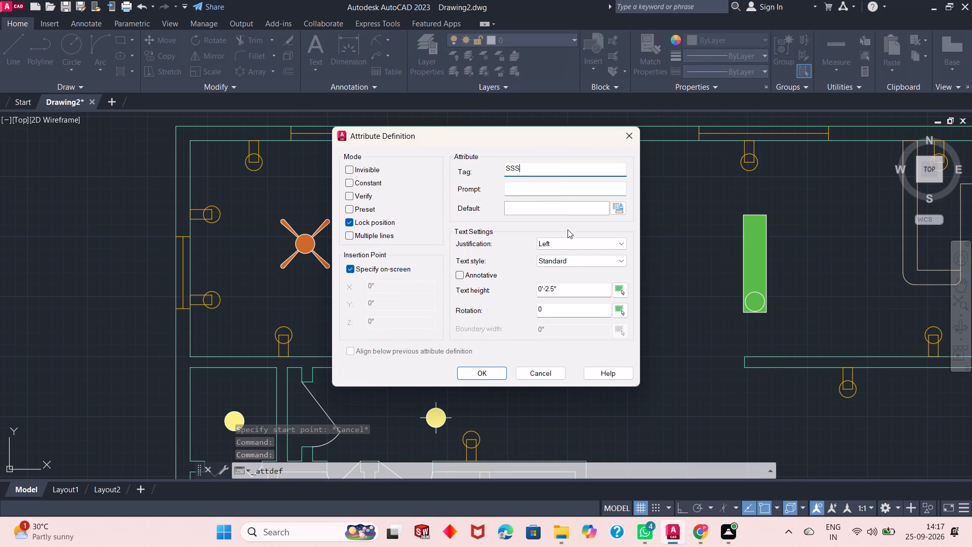
pyautogui.doubleClick(561, 290)
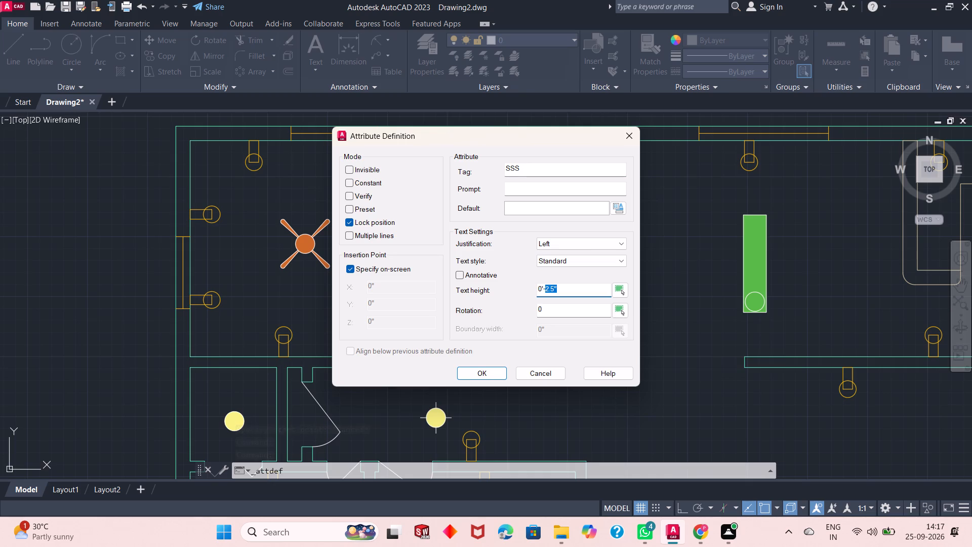
pyautogui.press('BackSpace')
pyautogui.press('BackSpace')
pyautogui.press('BackSpace')
pyautogui.press('BackSpace')
pyautogui.press('6')
pyautogui.hotkey('shift', '"')
pyautogui.press('Return')
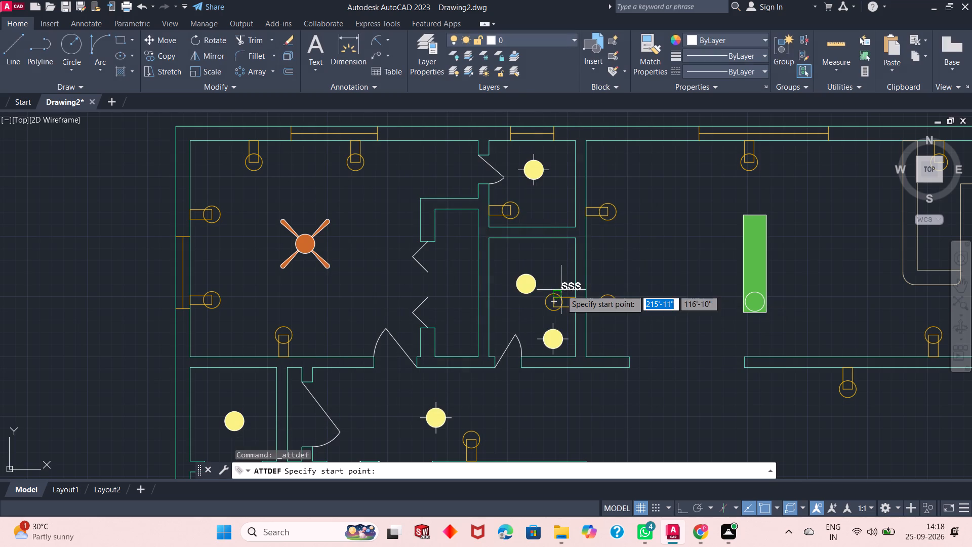
pyautogui.click(348, 355)
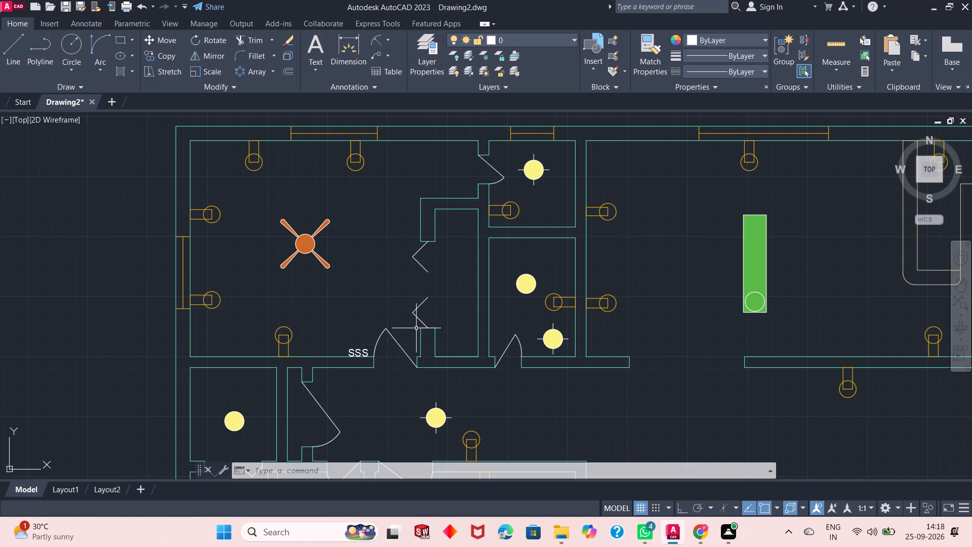
# Place an attribute definition tagged SS on the wall beside the door of the small room with two yellow lights.
pyautogui.press('space')
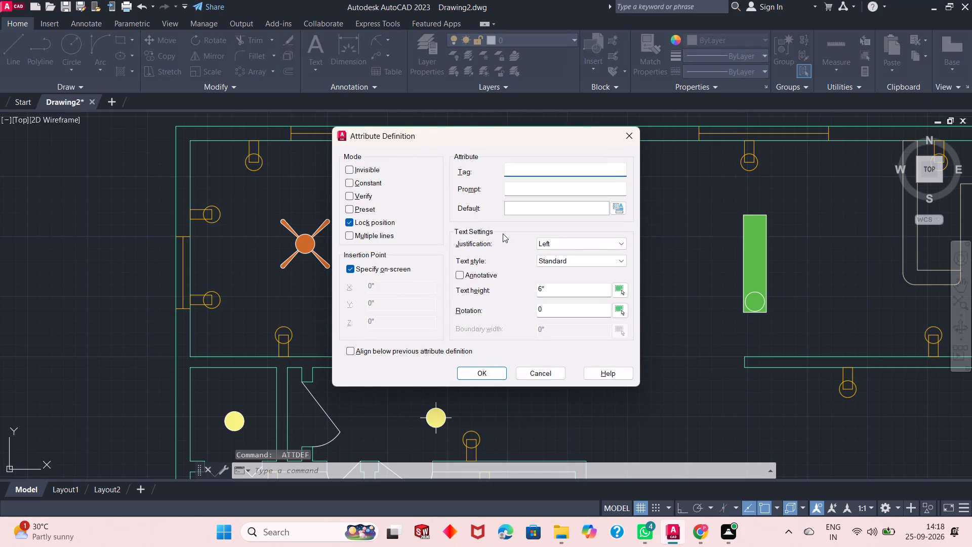
pyautogui.write('SS')
pyautogui.press('space')
pyautogui.press('BackSpace')
pyautogui.press('Return')
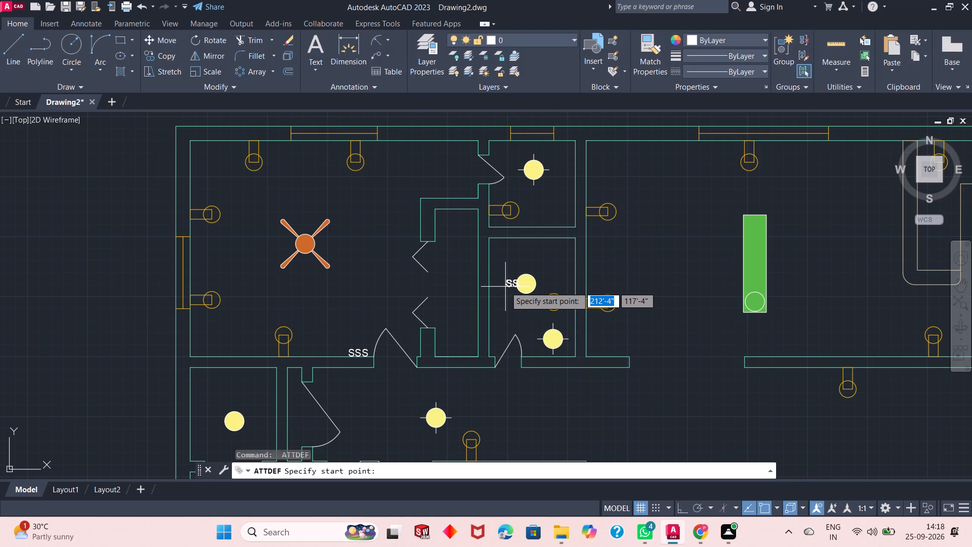
pyautogui.click(525, 356)
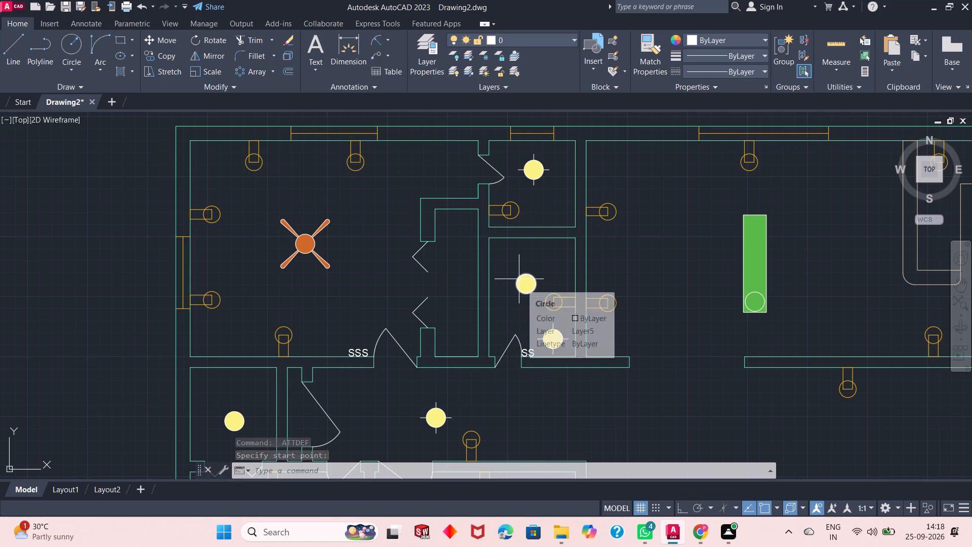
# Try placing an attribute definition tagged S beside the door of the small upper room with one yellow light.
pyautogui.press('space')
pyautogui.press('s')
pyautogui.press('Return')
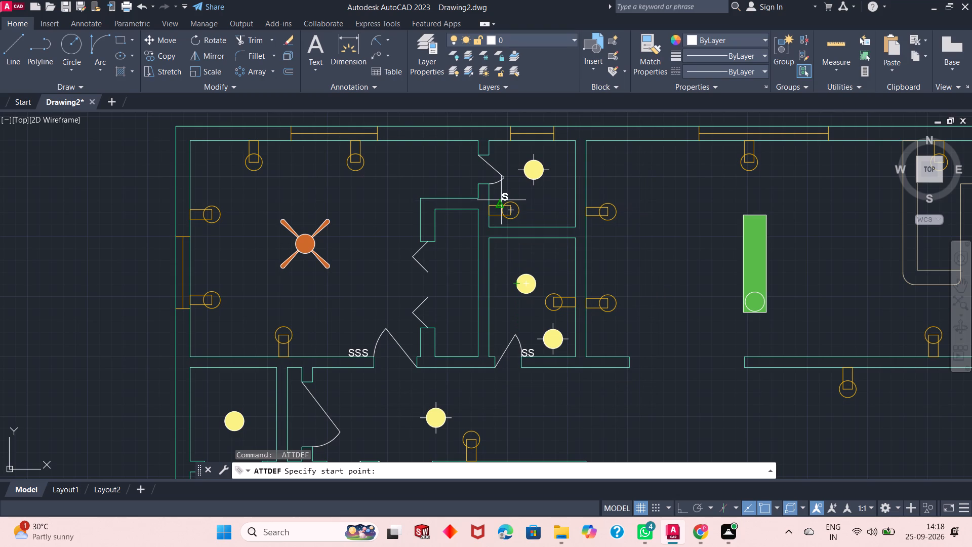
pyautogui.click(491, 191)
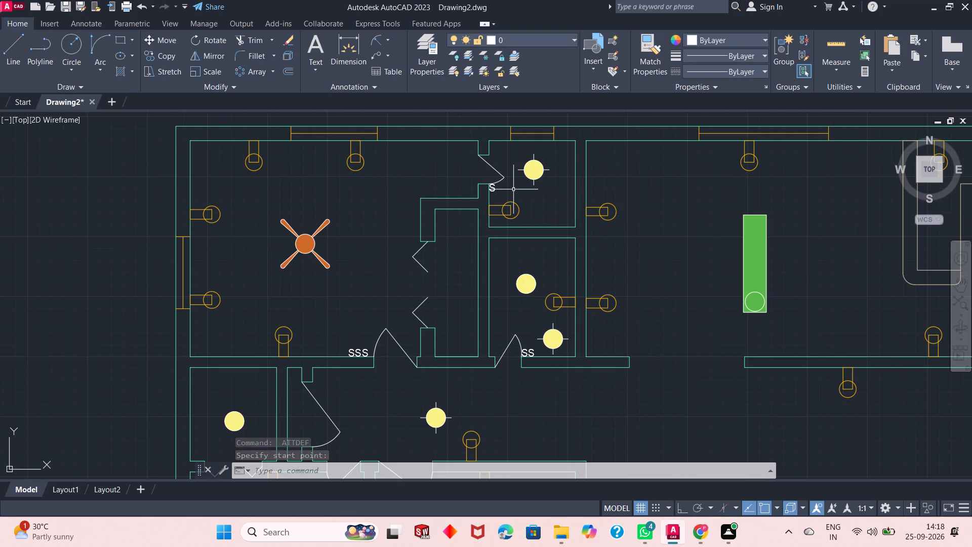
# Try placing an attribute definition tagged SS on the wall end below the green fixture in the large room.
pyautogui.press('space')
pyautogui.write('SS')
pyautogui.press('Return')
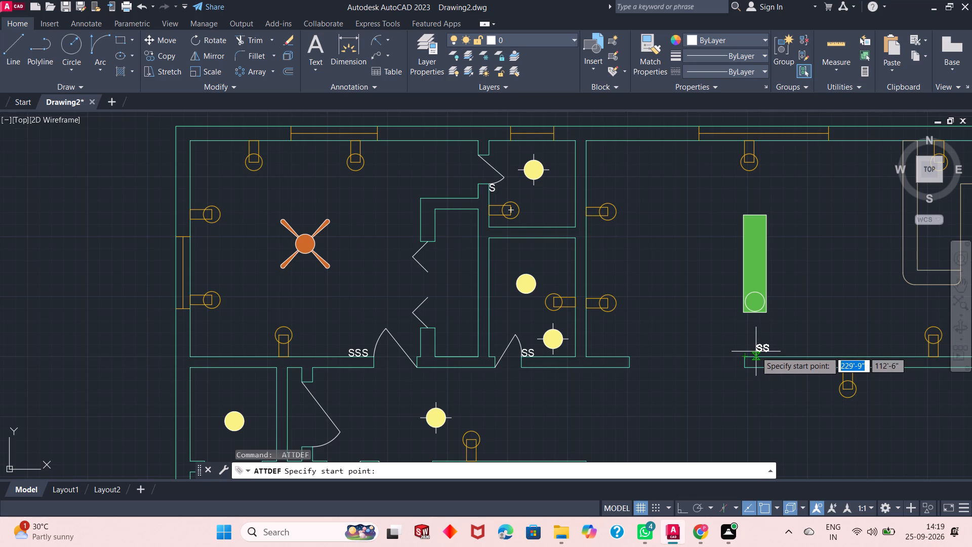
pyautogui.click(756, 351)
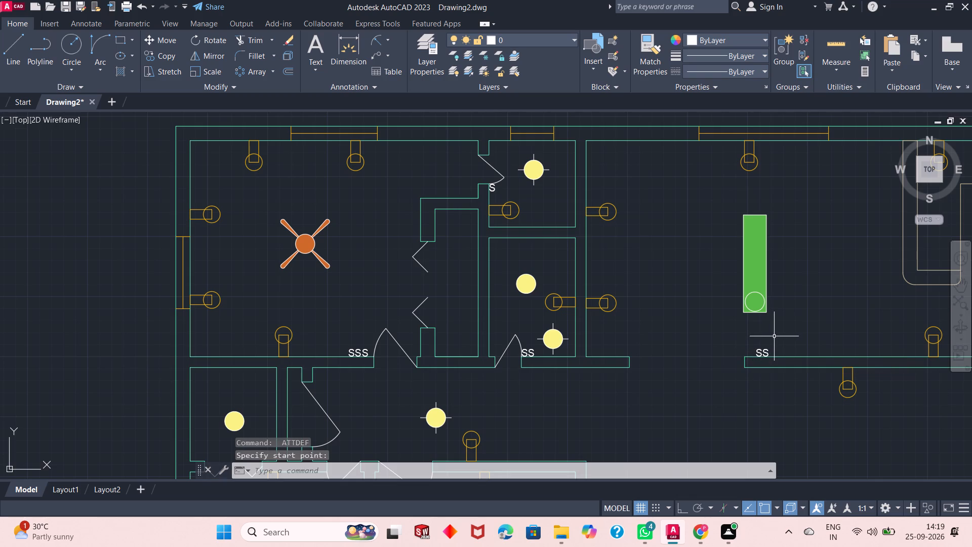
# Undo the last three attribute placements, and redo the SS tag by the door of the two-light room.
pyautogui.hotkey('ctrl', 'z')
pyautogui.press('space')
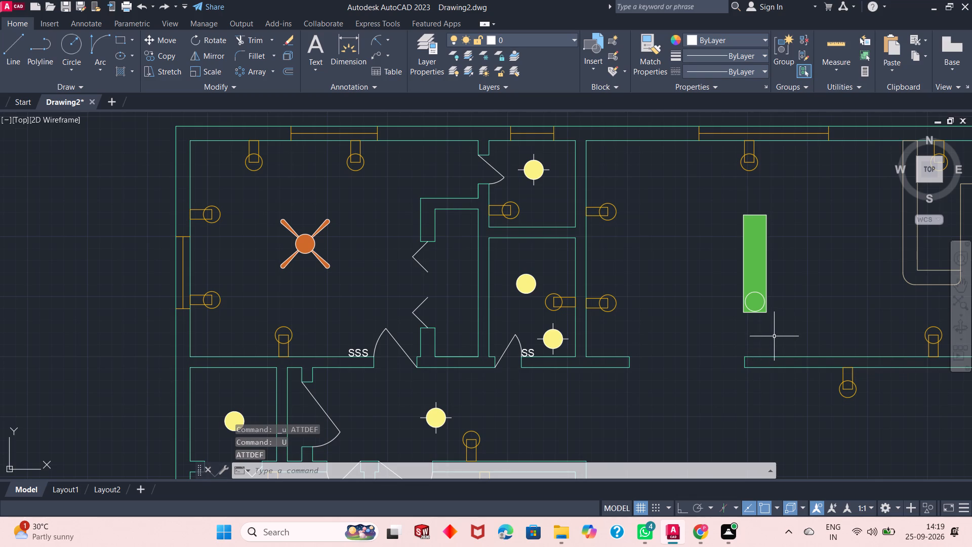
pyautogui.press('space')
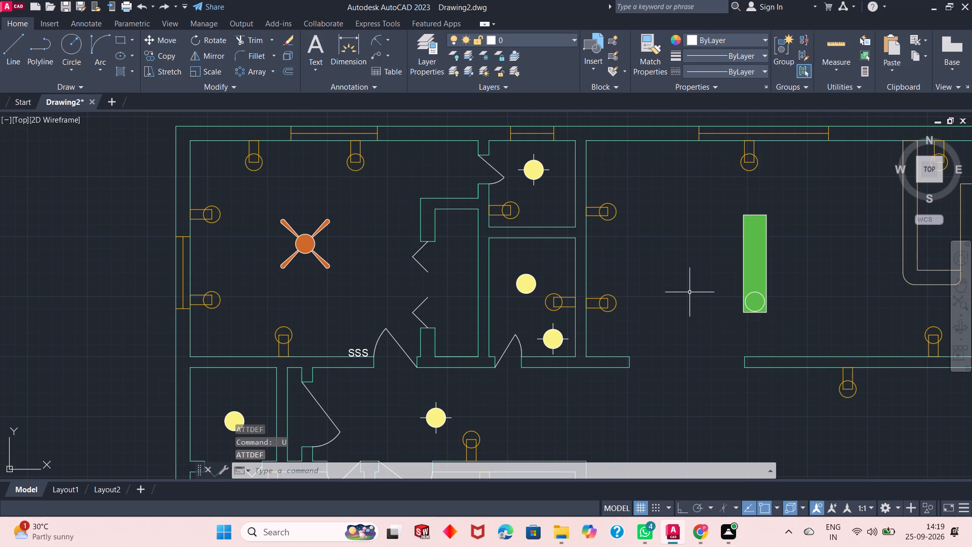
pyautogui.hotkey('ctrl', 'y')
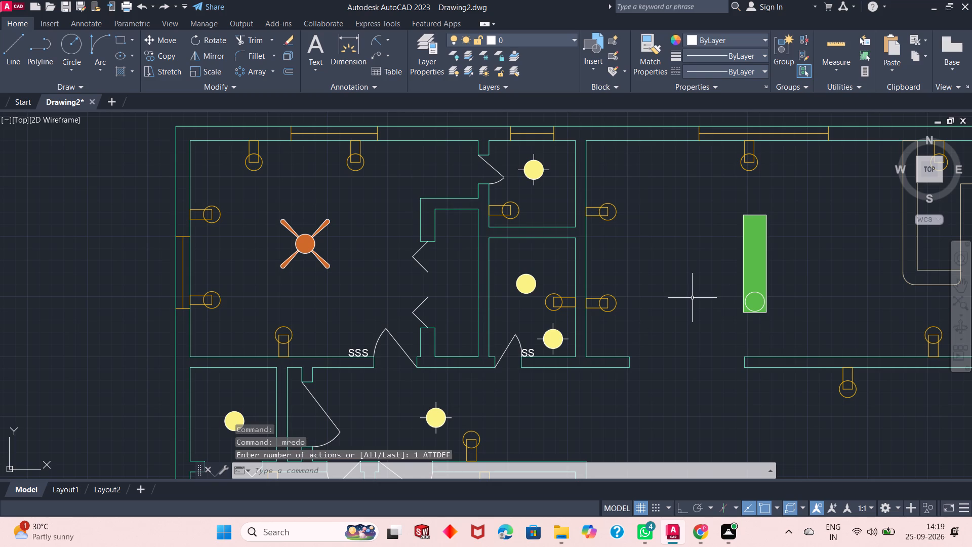
# Place an attribute definition tagged SS below the green fixture, just above the end of the large room's lower wall.
pyautogui.click(610, 86)
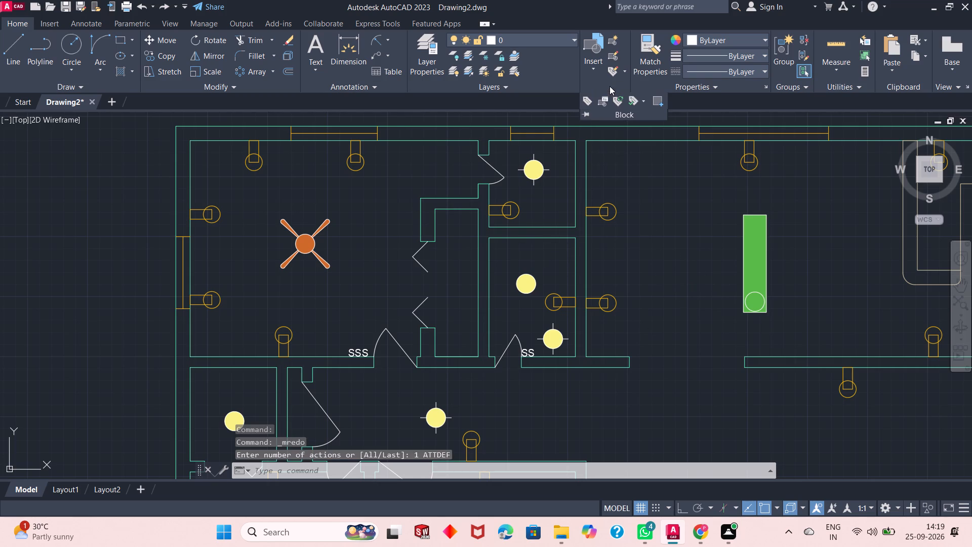
pyautogui.click(586, 97)
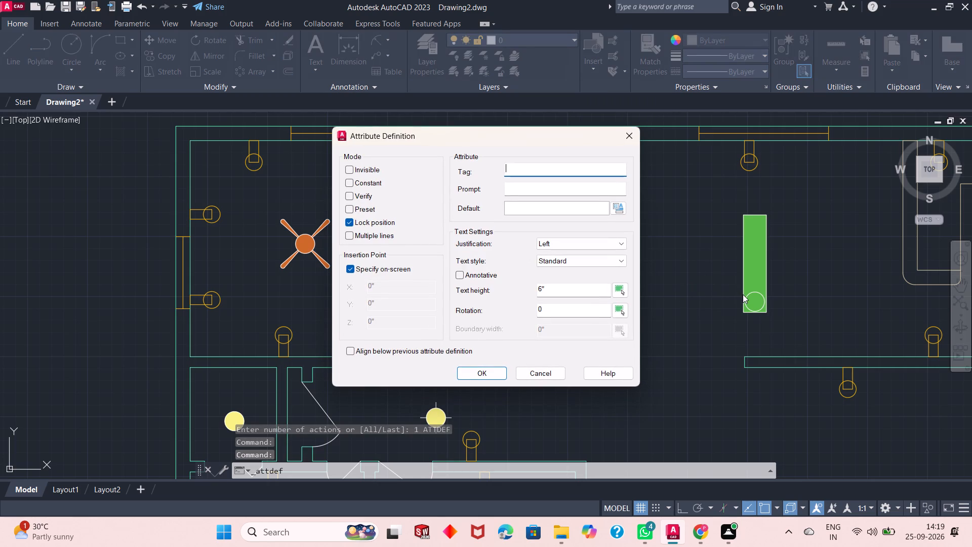
pyautogui.write('SS')
pyautogui.press('Return')
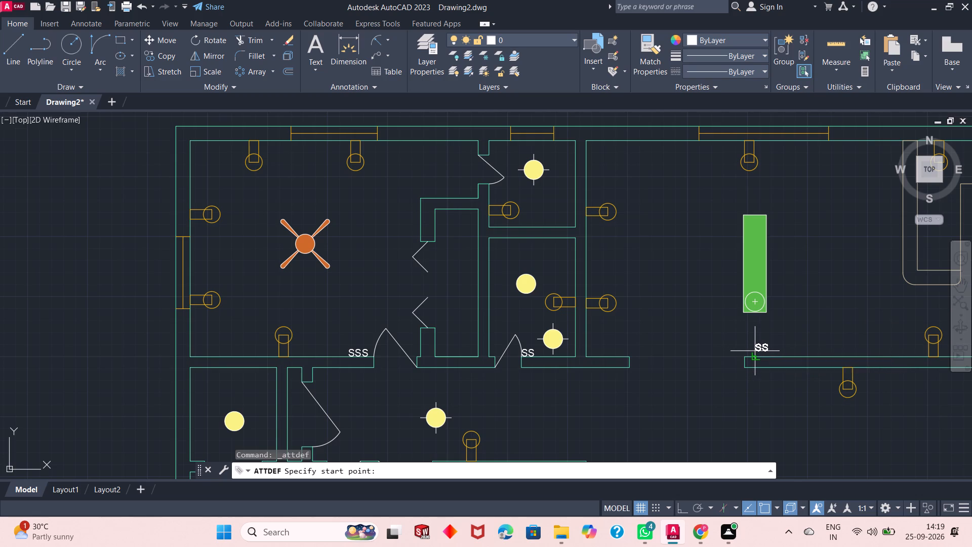
pyautogui.click(754, 350)
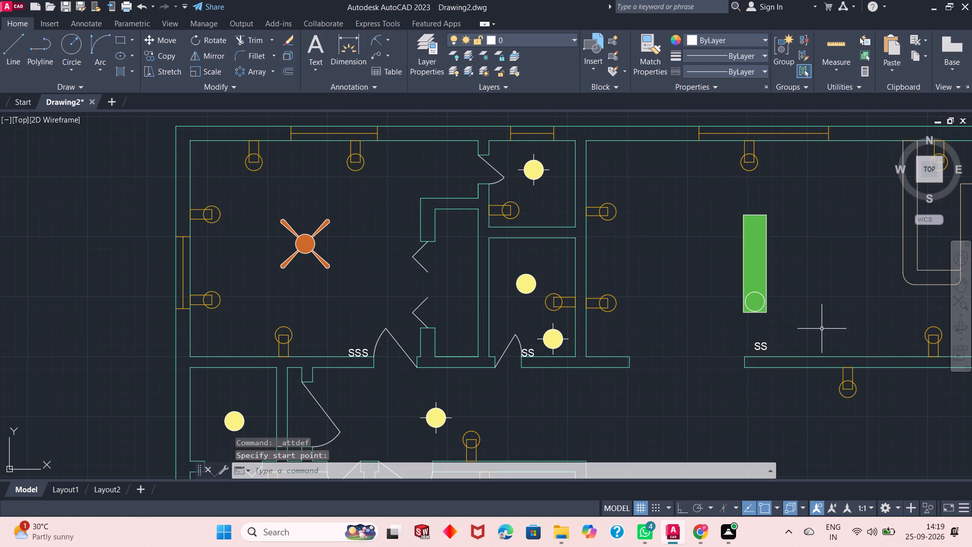
# Place an attribute definition tagged SSS above the kitchen wall corner, beside the arc side of the door leading to the large eastern room.
pyautogui.press('space')
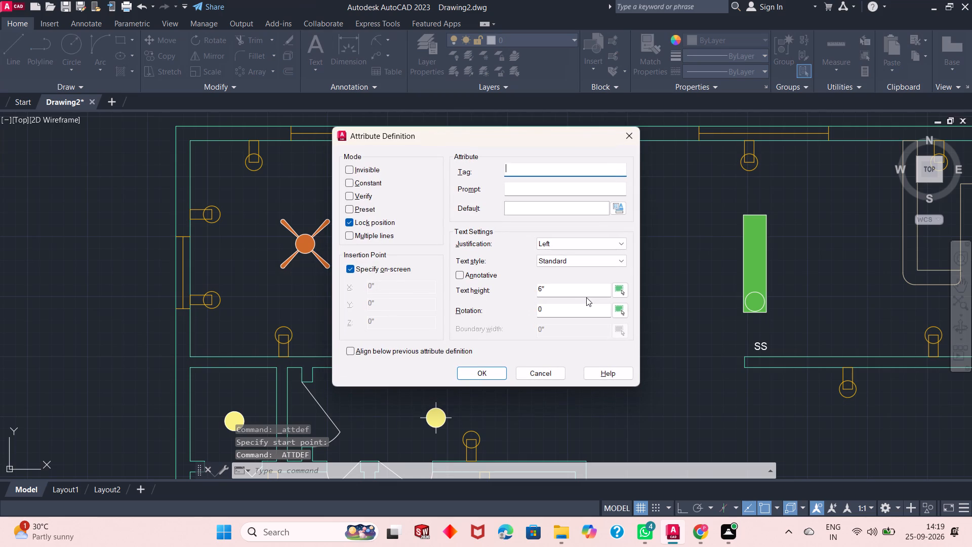
pyautogui.write('SS')
pyautogui.press('s')
pyautogui.press('Return')
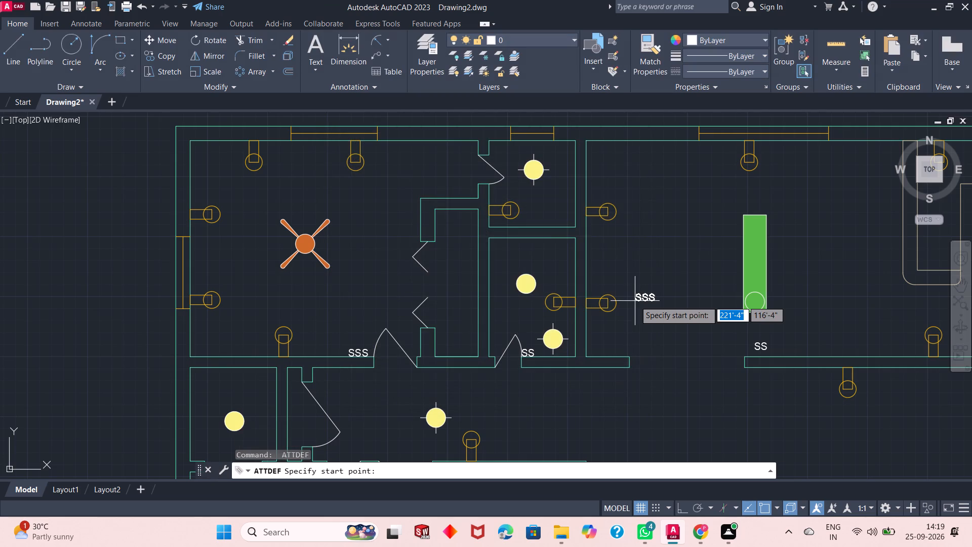
pyautogui.scroll(-1, 414, 290)
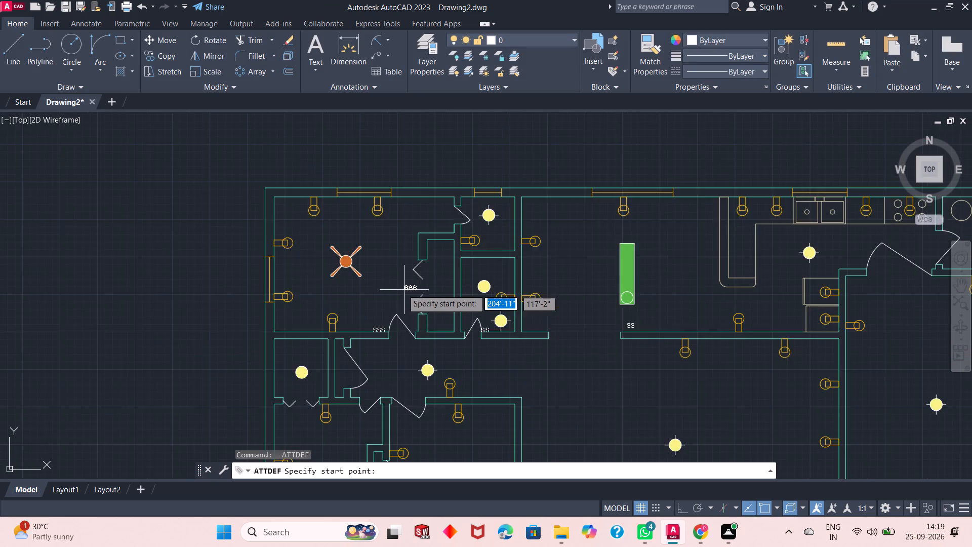
pyautogui.scroll(-1, 400, 289)
pyautogui.scroll(2, 667, 283)
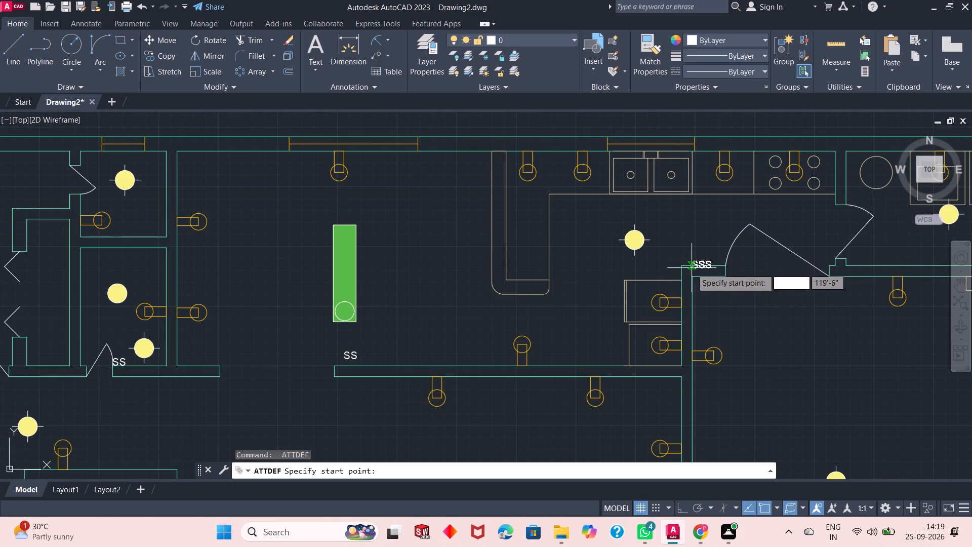
pyautogui.scroll(2, 691, 268)
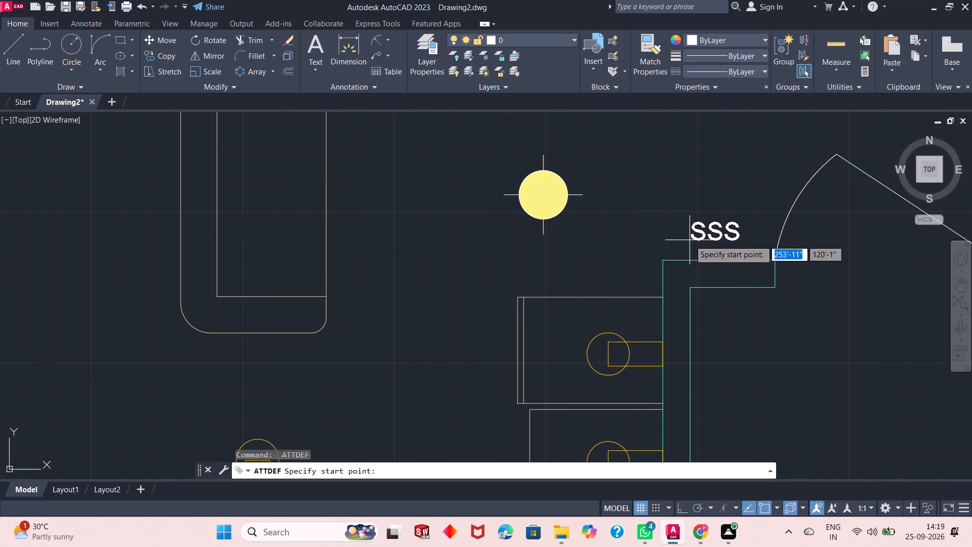
pyautogui.click(690, 240)
# Place an attribute definition tagged S inside the large eastern room, just below the wall at the hinge side of its door.
pyautogui.scroll(-2, 564, 233)
pyautogui.press('Return')
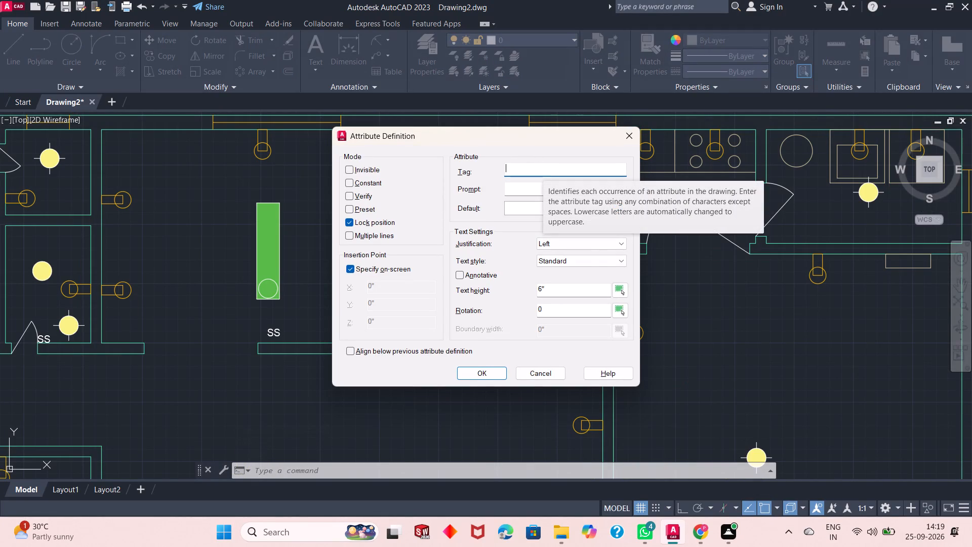
pyautogui.press('s')
pyautogui.press('Return')
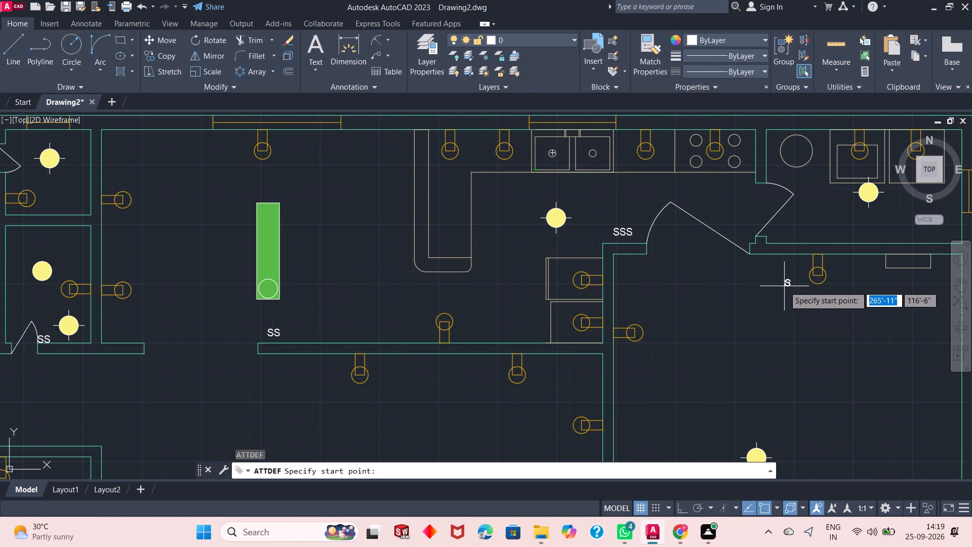
pyautogui.click(763, 264)
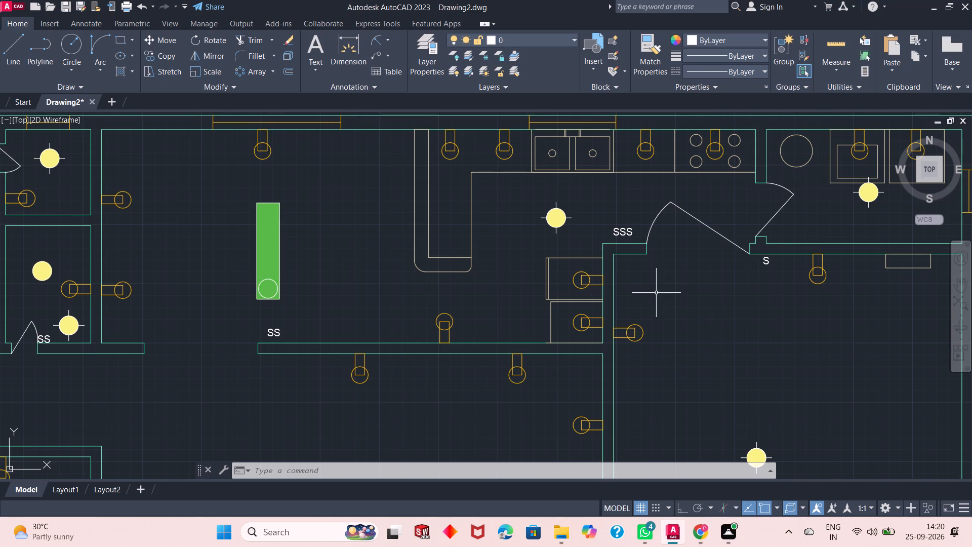
# Place an attribute definition tagged SS inside the front entrance door, just above the exterior wall on the door's arc side.
pyautogui.press('space')
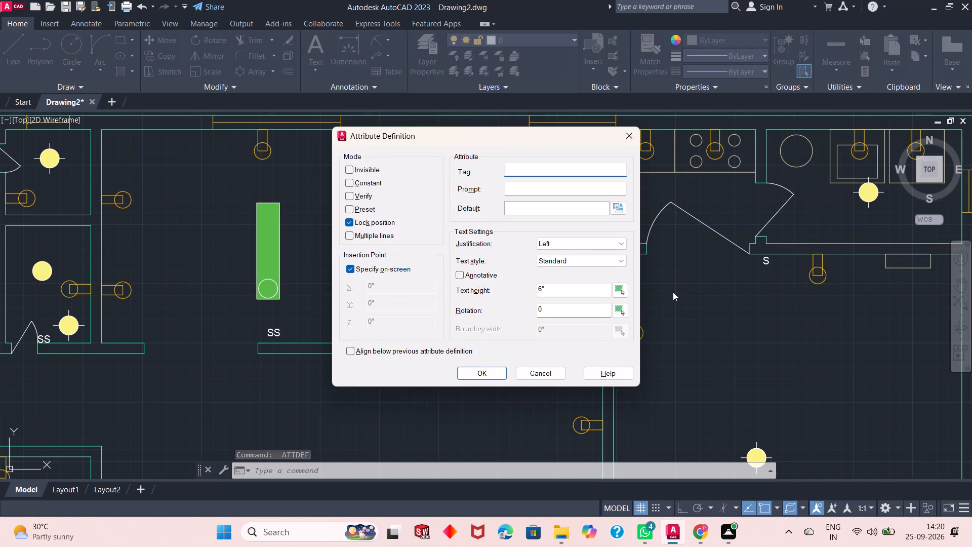
pyautogui.write('SS')
pyautogui.press('Return')
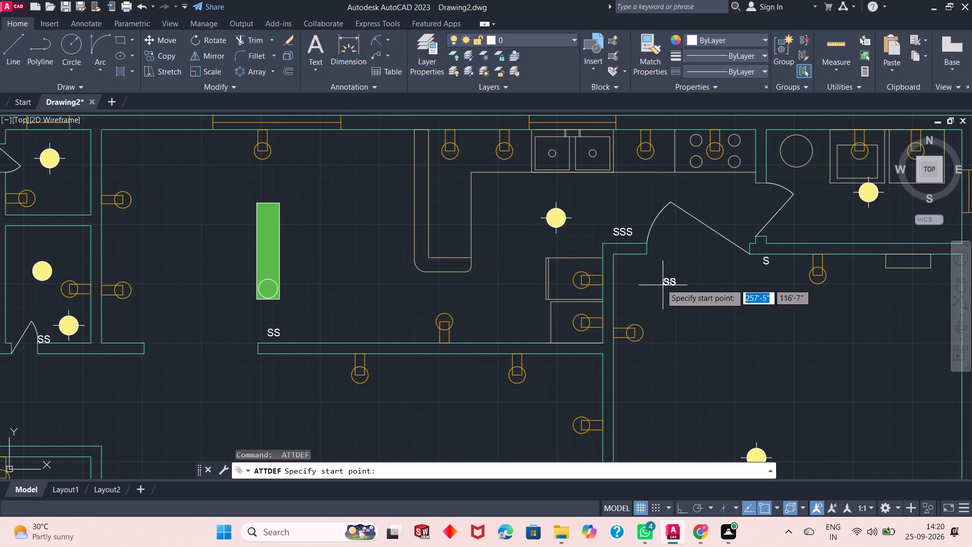
pyautogui.scroll(-3, 652, 233)
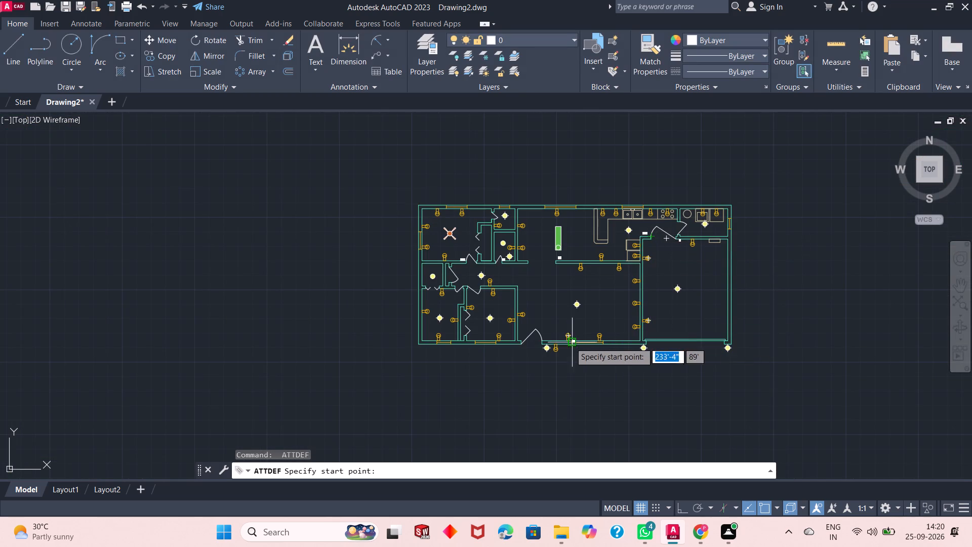
pyautogui.scroll(3, 555, 342)
pyautogui.scroll(1, 483, 323)
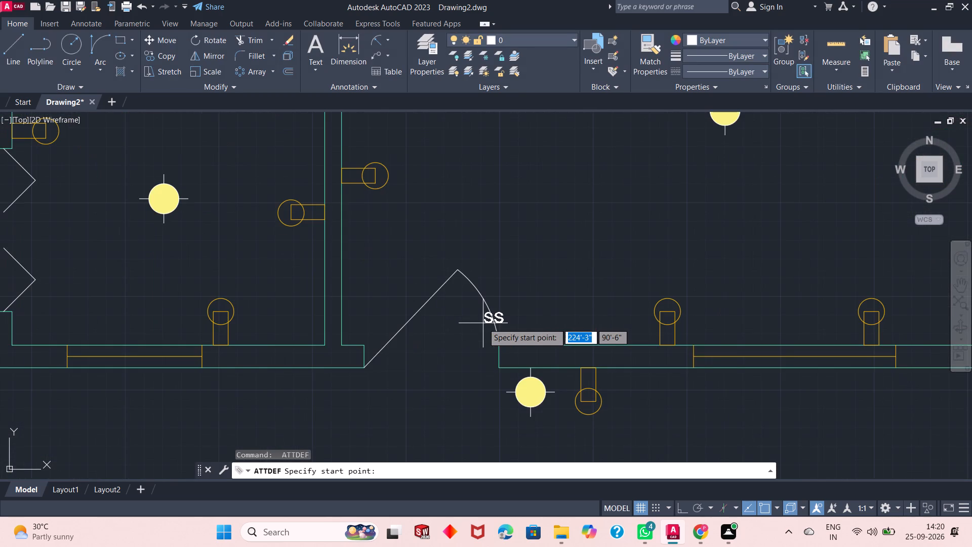
pyautogui.scroll(1, 529, 325)
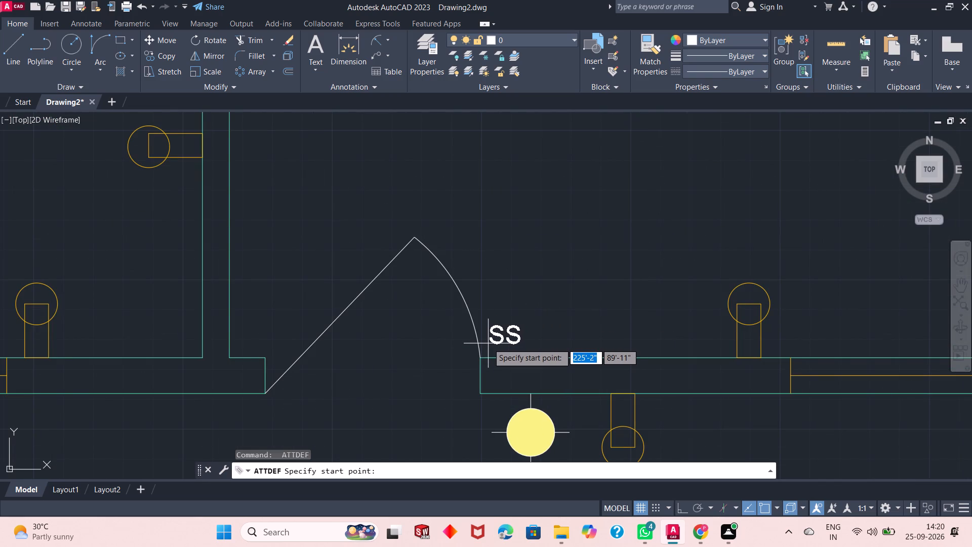
pyautogui.click(488, 343)
# Place an attribute definition tagged S under the wall end east of the wide opening, below the SS tag by the green fixture.
pyautogui.scroll(-2, 551, 329)
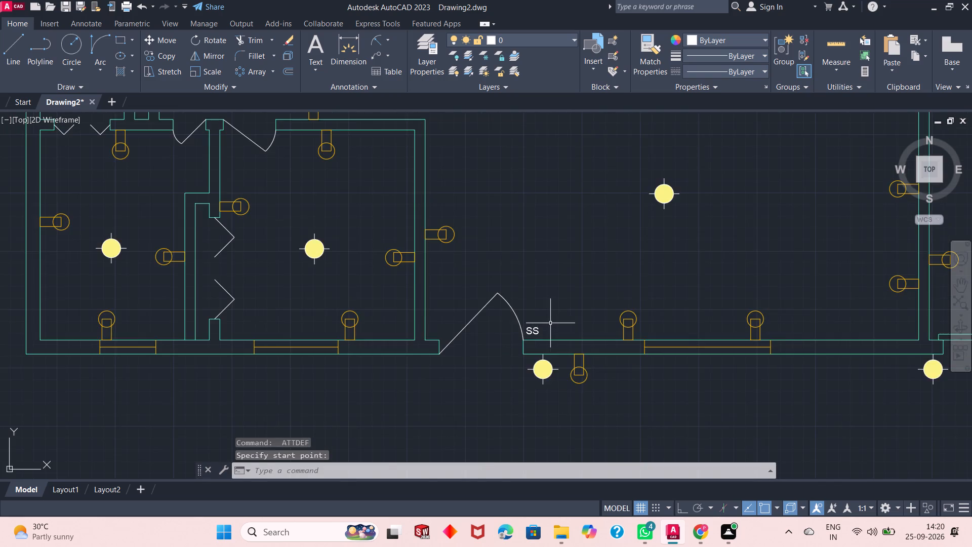
pyautogui.scroll(-2, 550, 323)
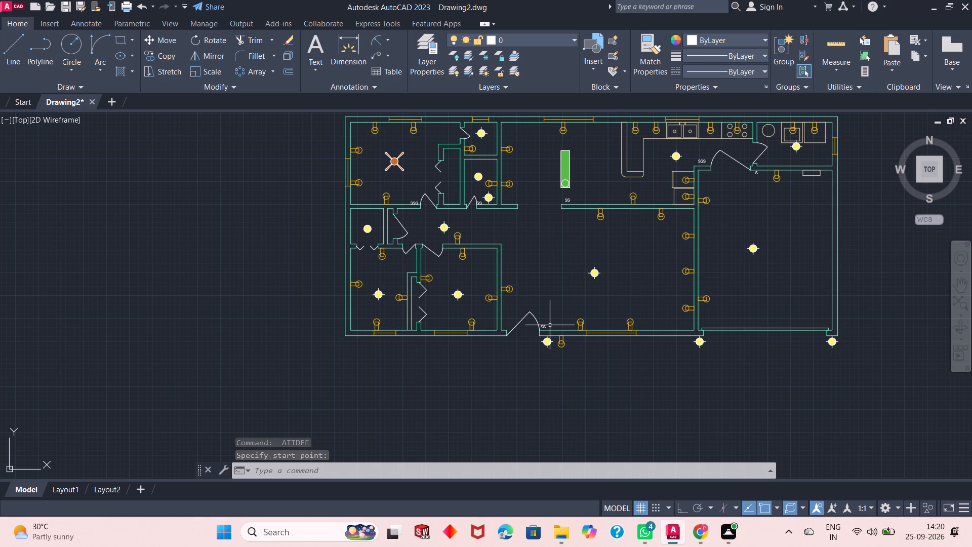
pyautogui.scroll(1, 552, 298)
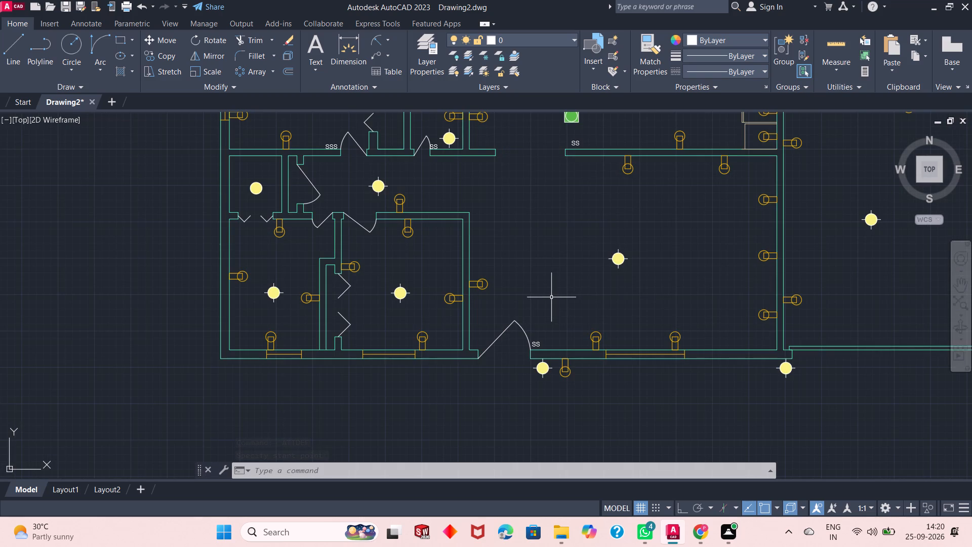
pyautogui.press('space')
pyautogui.press('s')
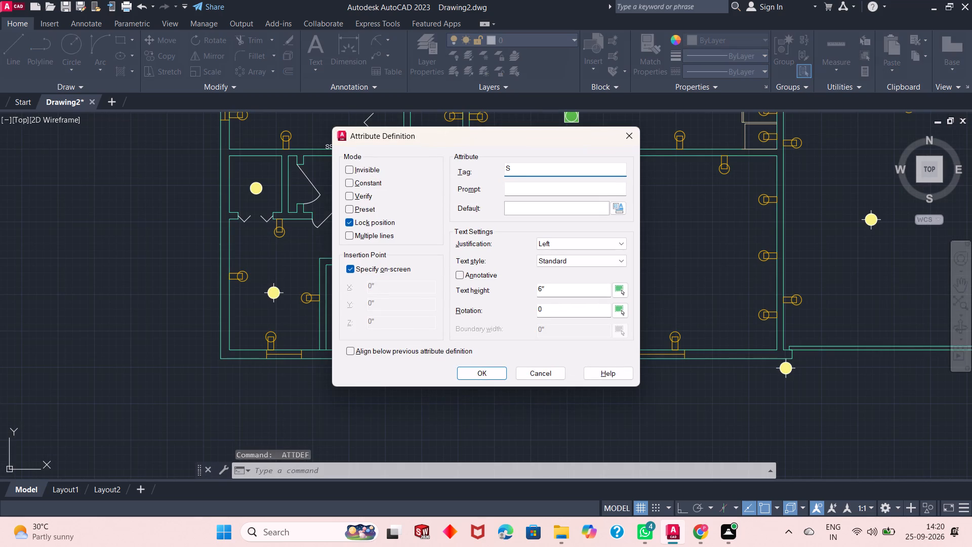
pyautogui.press('Return')
pyautogui.scroll(1, 376, 221)
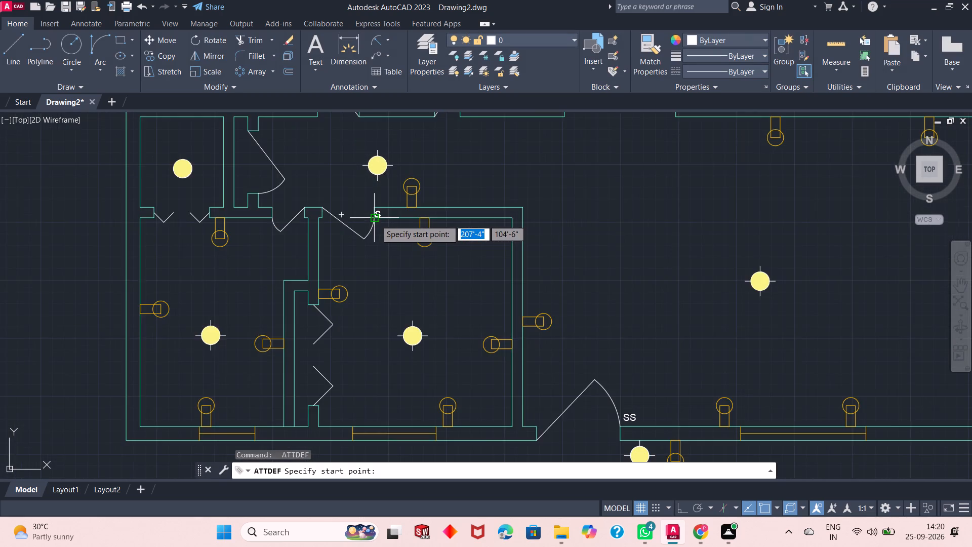
pyautogui.scroll(2, 376, 220)
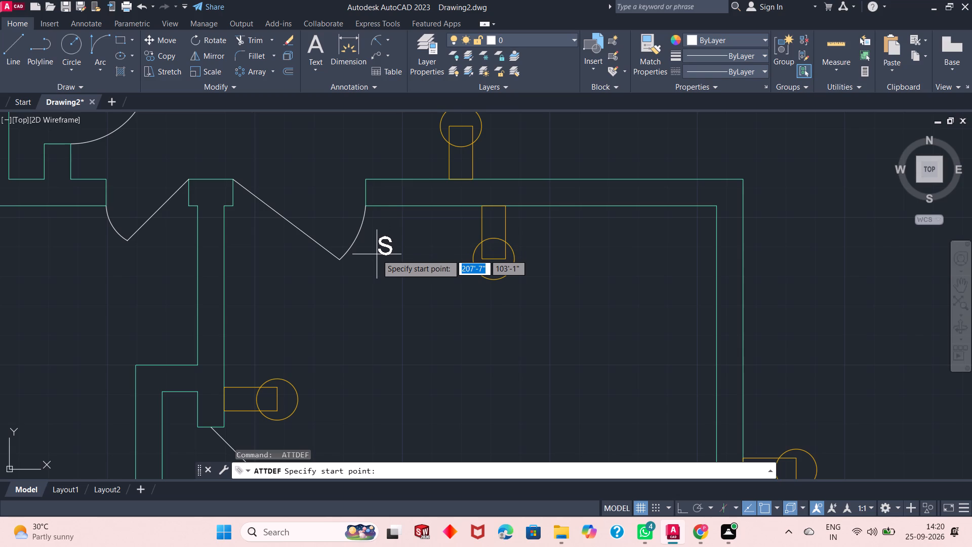
pyautogui.scroll(-2, 426, 278)
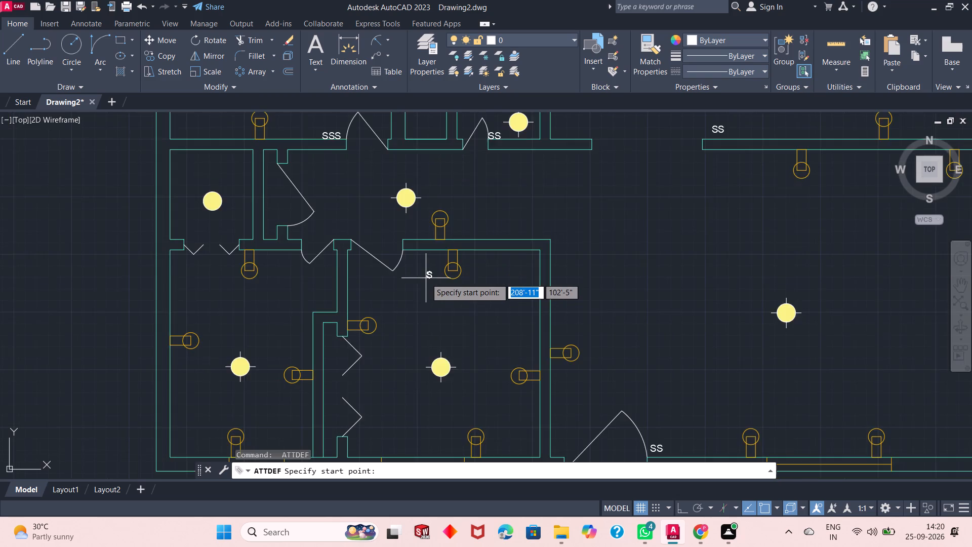
pyautogui.scroll(-1, 425, 278)
pyautogui.scroll(1, 625, 218)
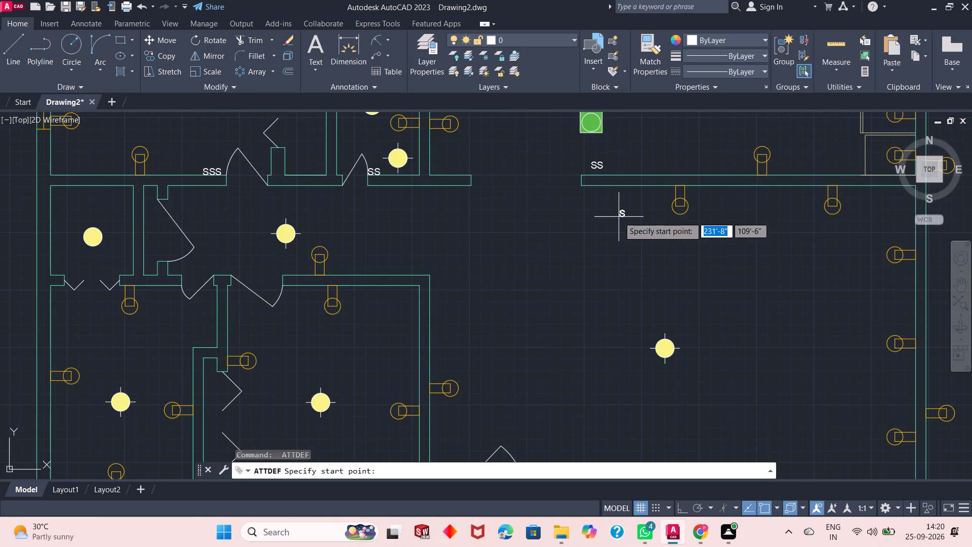
pyautogui.click(585, 197)
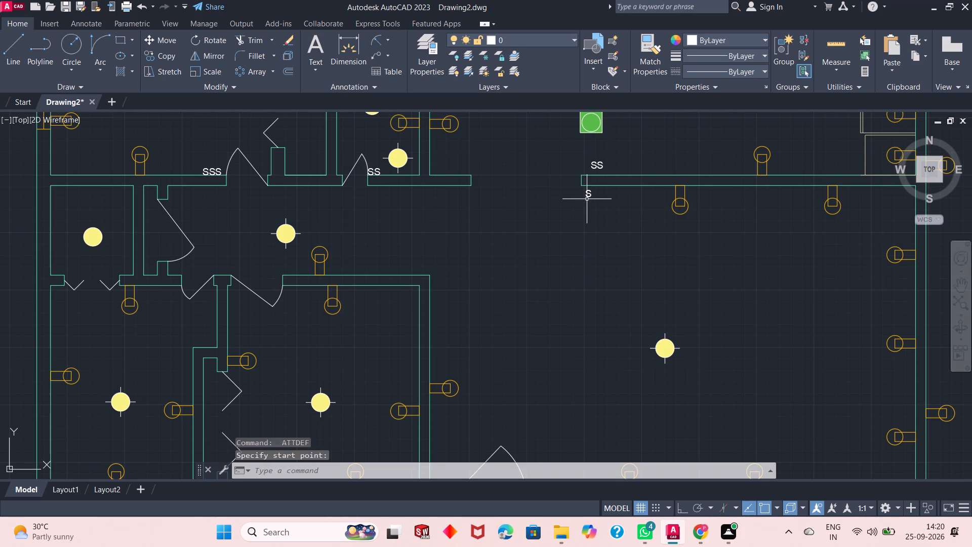
# Place an attribute definition tagged S under the wall end on the west side of the same wide opening.
pyautogui.press('space')
pyautogui.write('S')
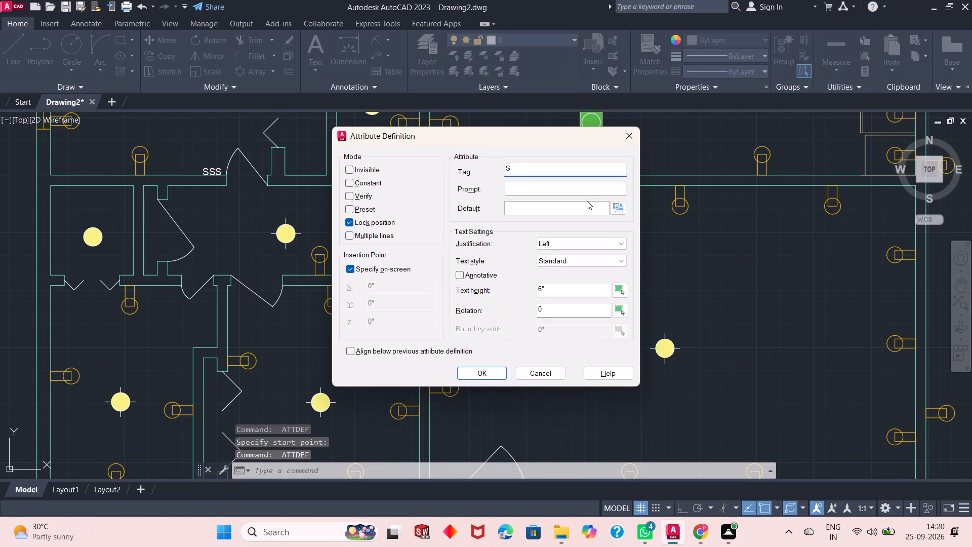
pyautogui.press('Return')
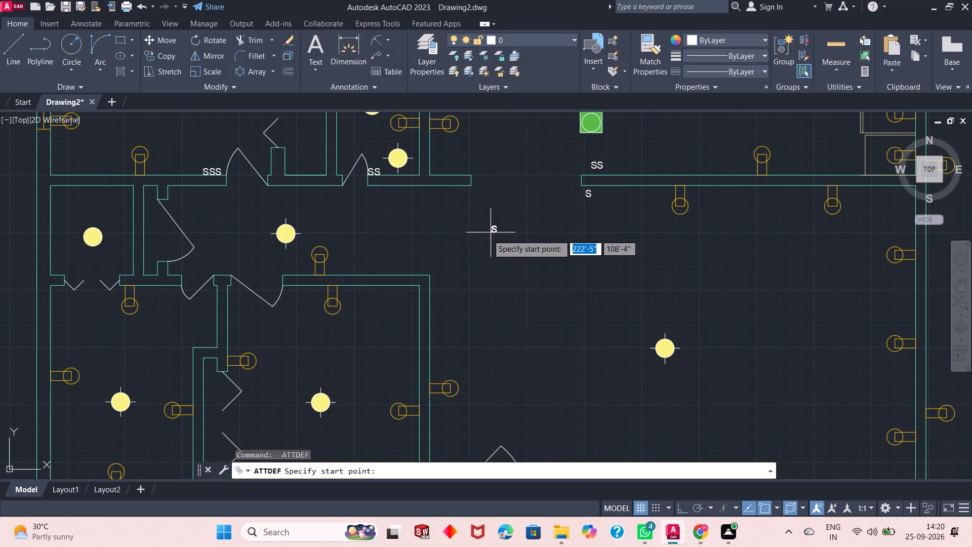
pyautogui.click(451, 197)
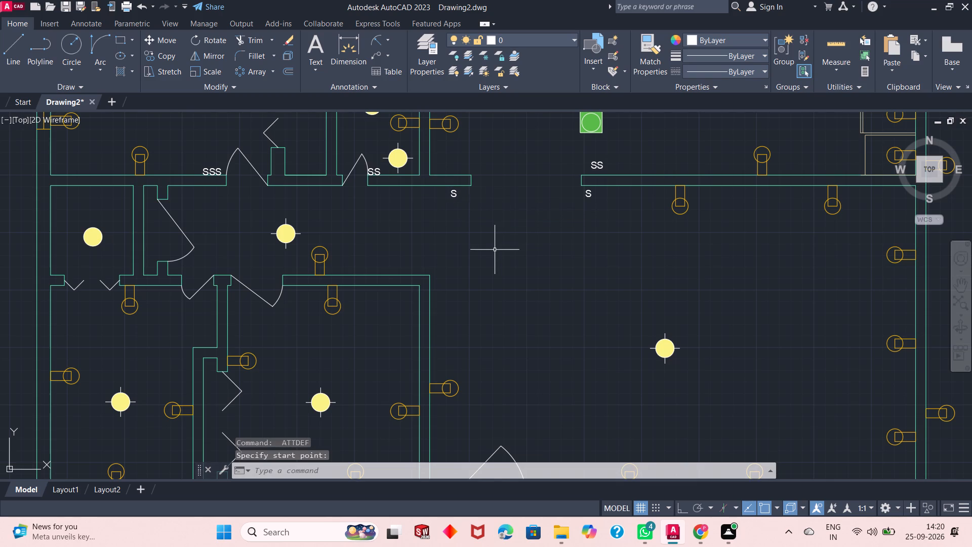
# Look over the floor plan for doors and openings that still need a switch tag.
pyautogui.scroll(1, 495, 250)
pyautogui.scroll(-2, 491, 239)
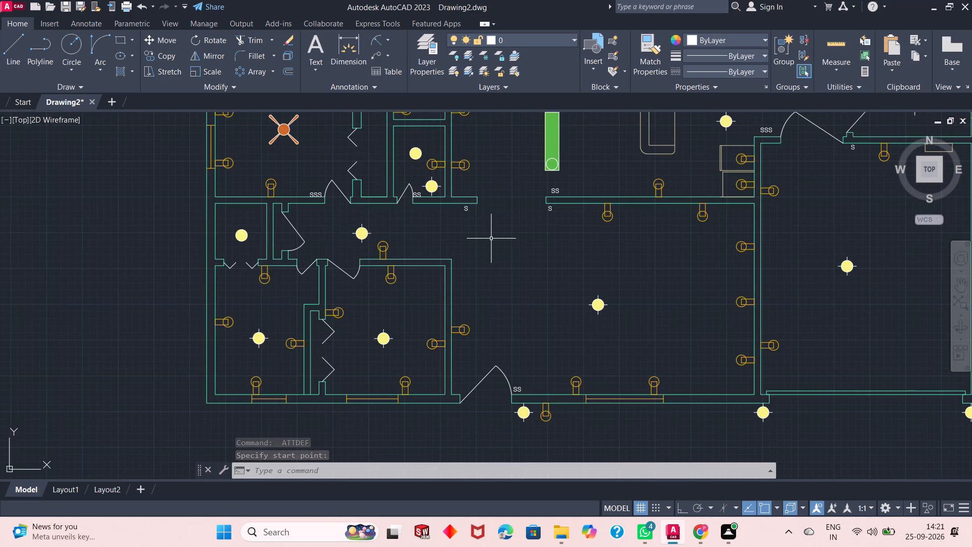
pyautogui.scroll(-1, 491, 239)
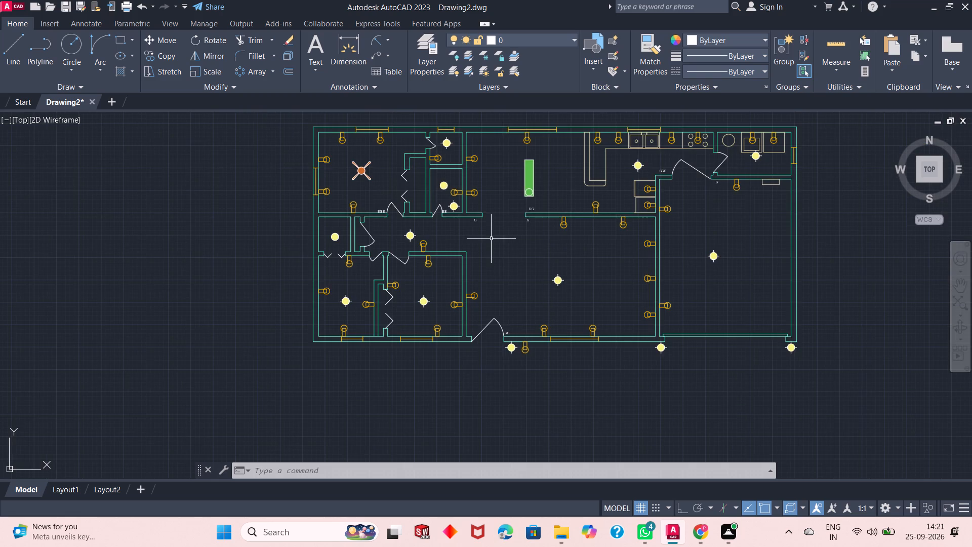
pyautogui.scroll(1, 491, 239)
pyautogui.scroll(-1, 491, 239)
pyautogui.scroll(1, 476, 136)
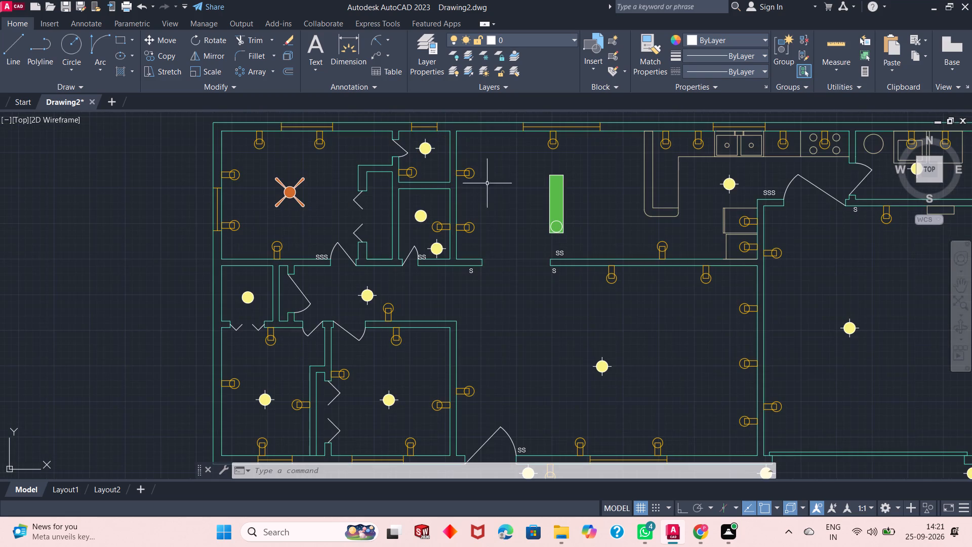
pyautogui.scroll(-2, 495, 294)
pyautogui.scroll(2, 485, 301)
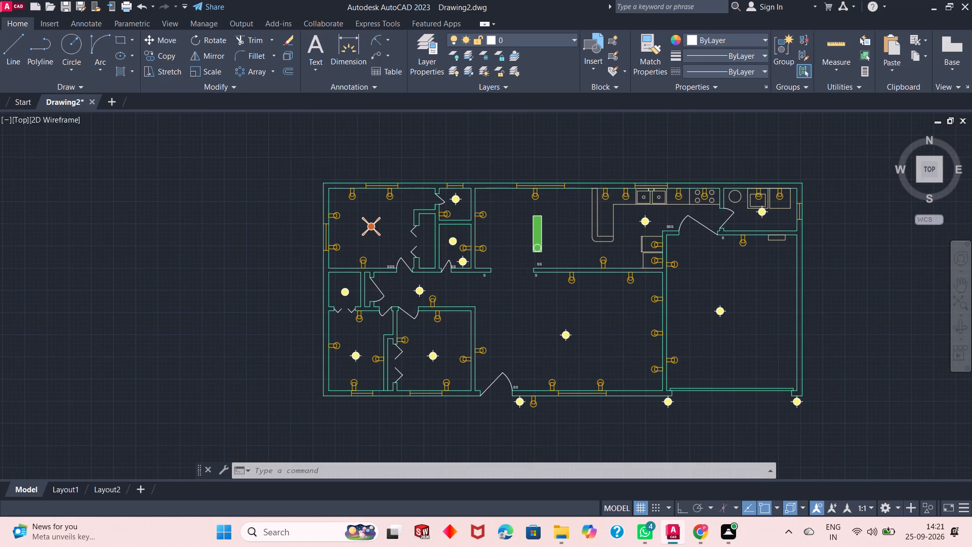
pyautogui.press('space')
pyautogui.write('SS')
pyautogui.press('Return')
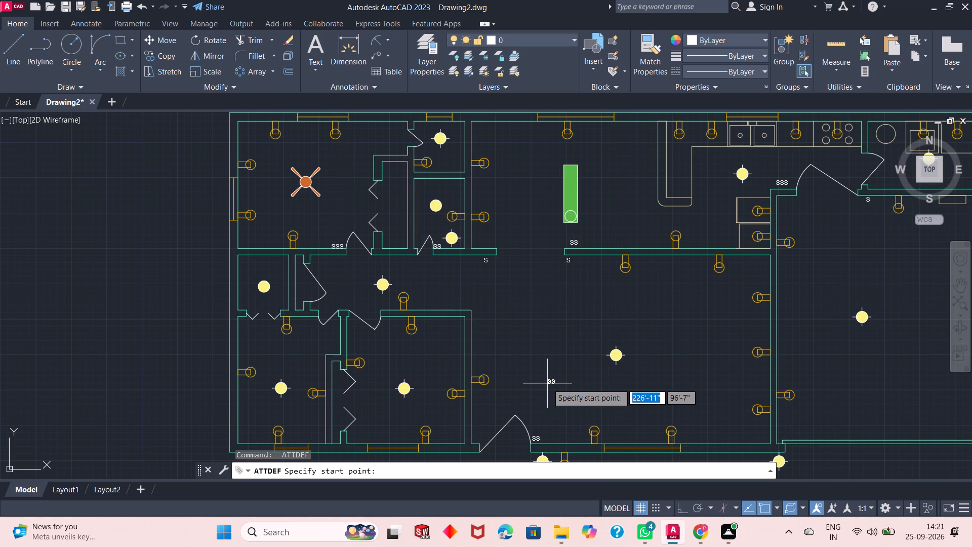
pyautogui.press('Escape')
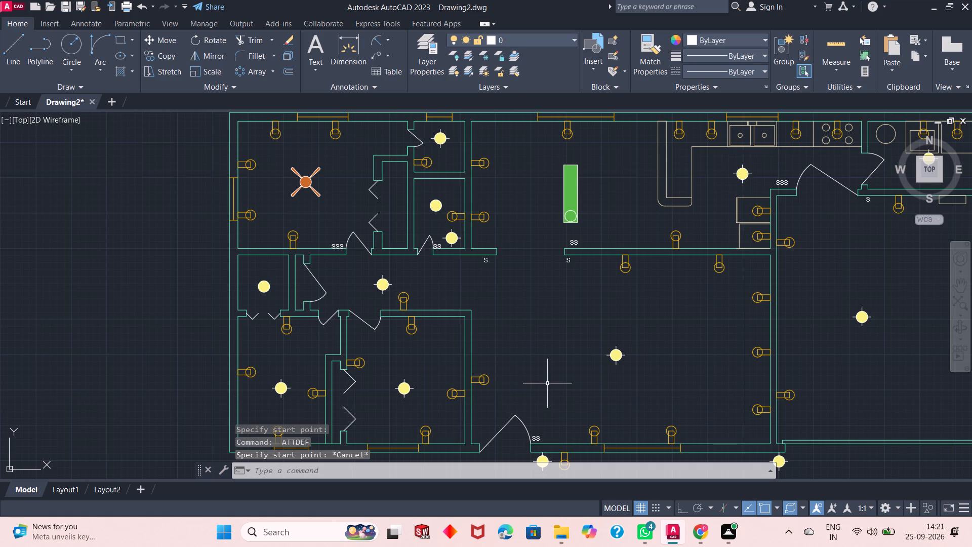
# Place an attribute definition tagged S in the southern middle room, just below its north wall on the door's arc side.
pyautogui.click(613, 91)
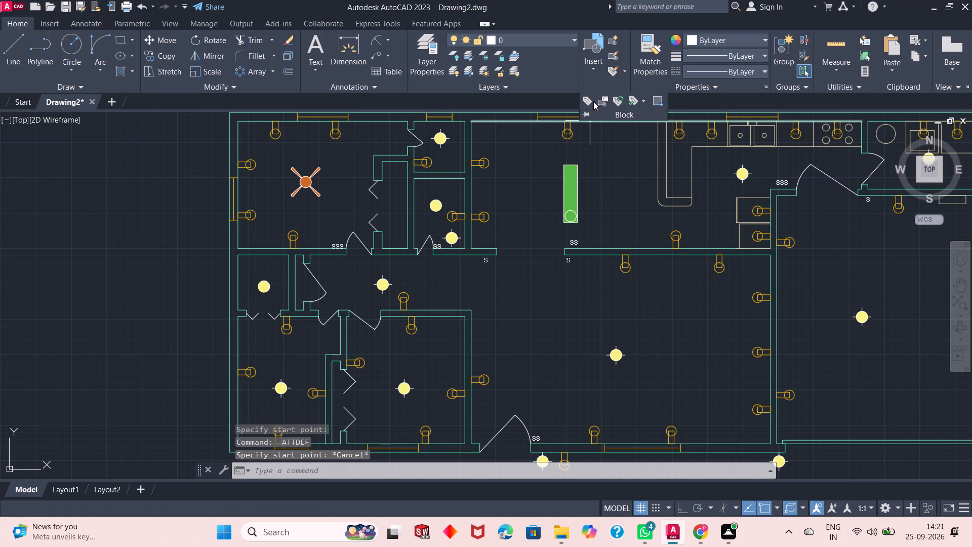
pyautogui.click(593, 101)
pyautogui.press('s')
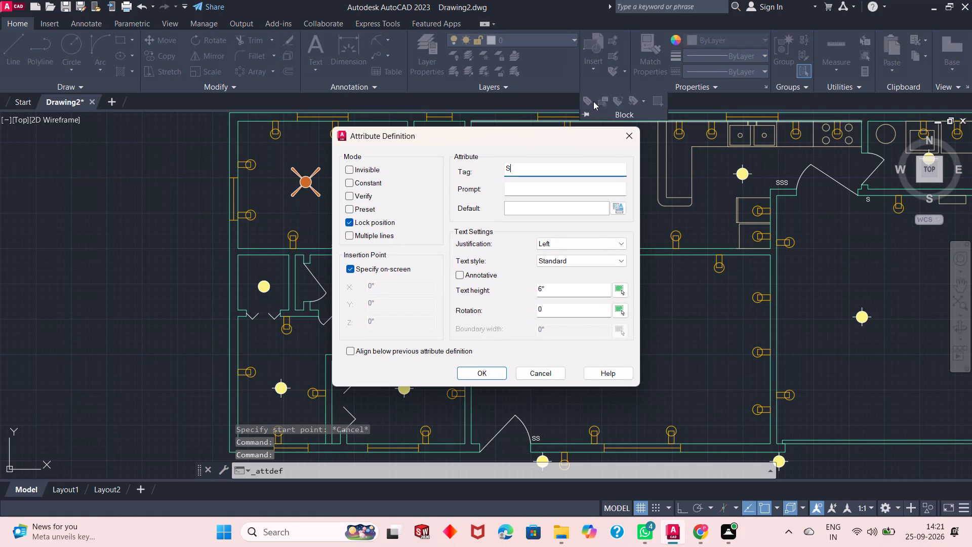
pyautogui.press('Return')
pyautogui.scroll(1, 355, 342)
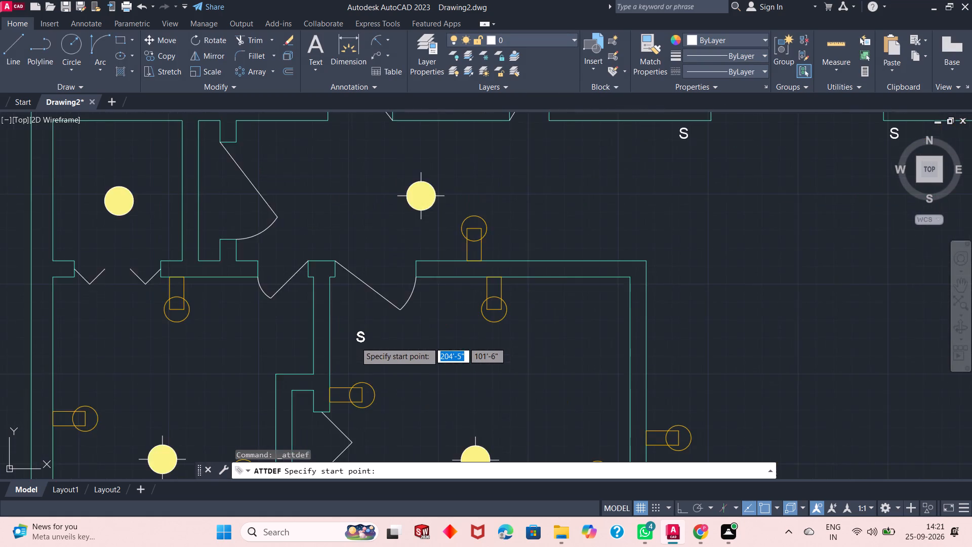
pyautogui.scroll(2, 355, 342)
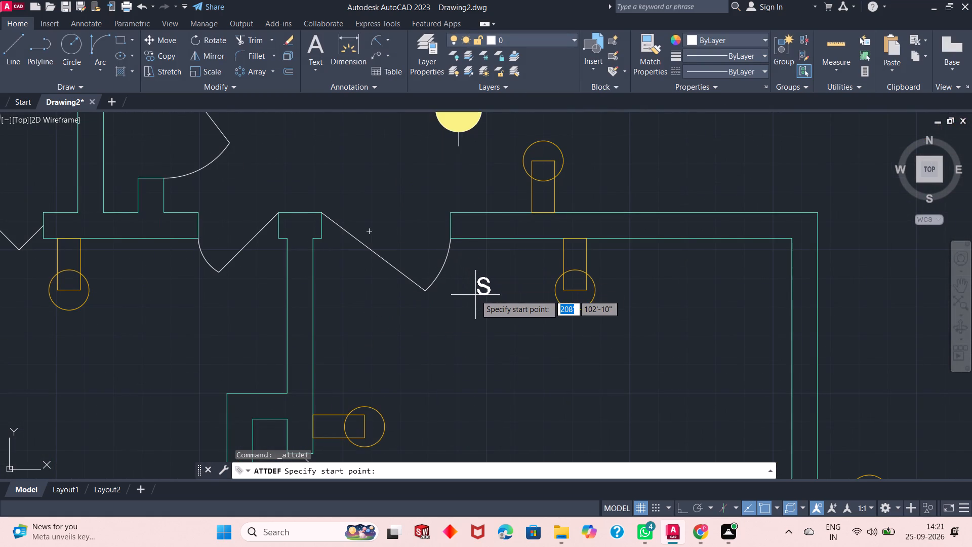
pyautogui.click(460, 265)
# Place an attribute definition tagged S in the southwest room, just below its north wall on the west side of the door arc.
pyautogui.press('space')
pyautogui.press('s')
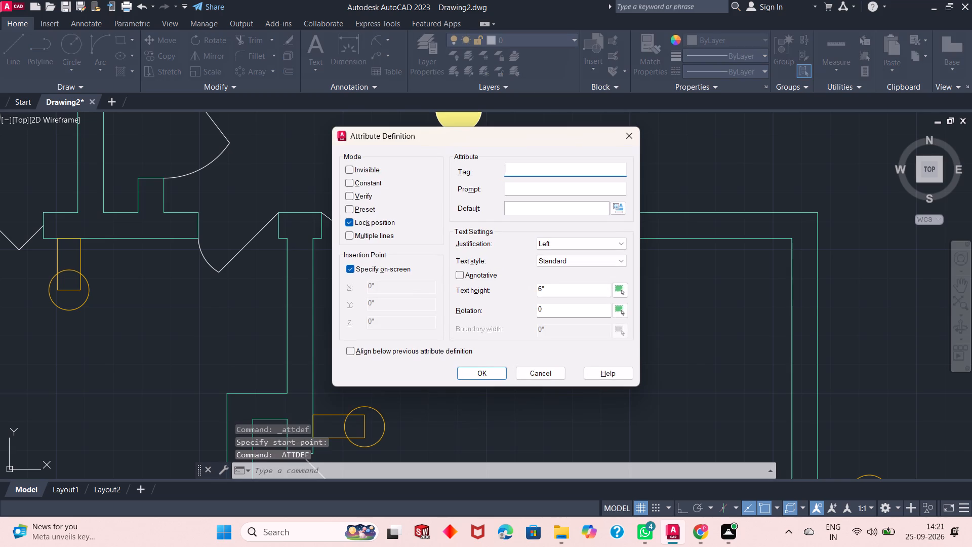
pyautogui.press('Return')
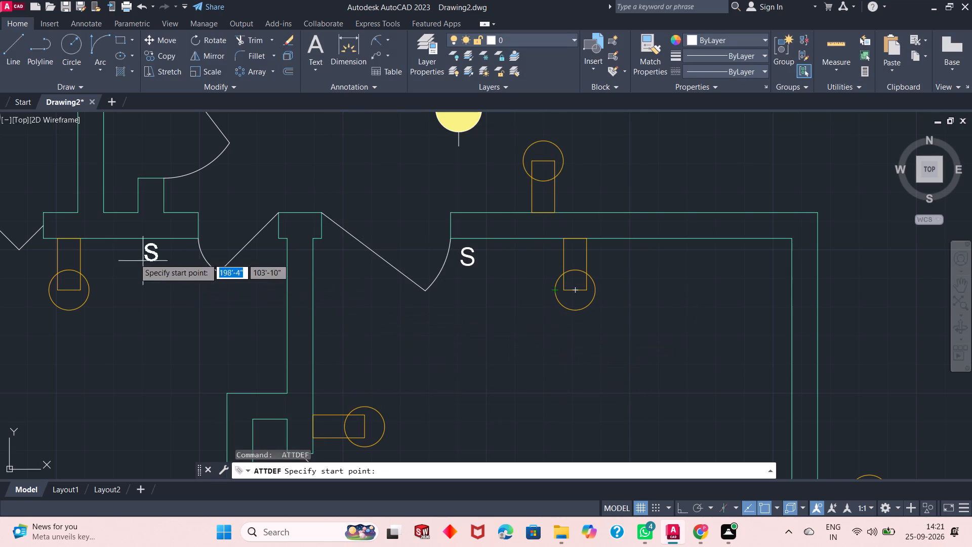
pyautogui.click(175, 264)
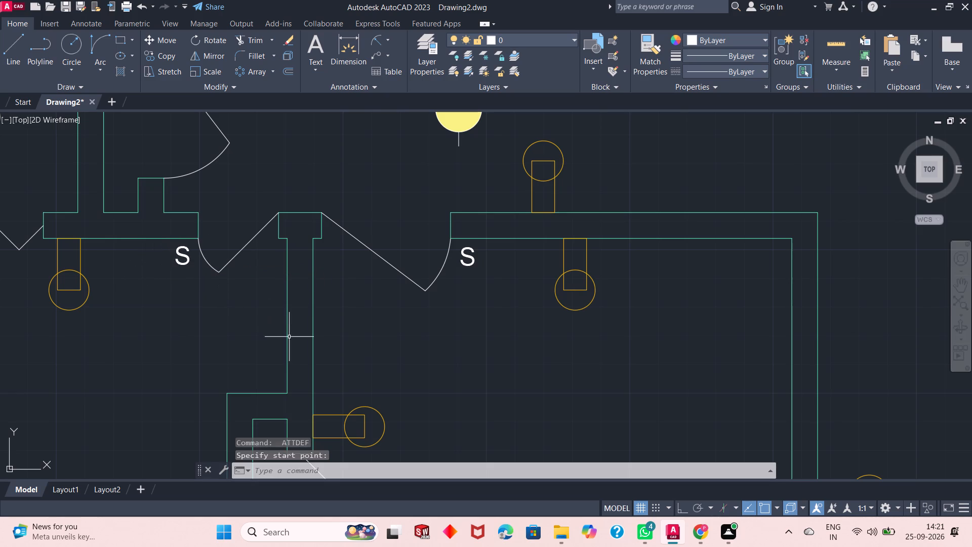
# Place an attribute definition tagged S in the hallway, under its north wall near the hinge of the west-end door, below the SSS tag.
pyautogui.press('space')
pyautogui.write('S')
pyautogui.press('Return')
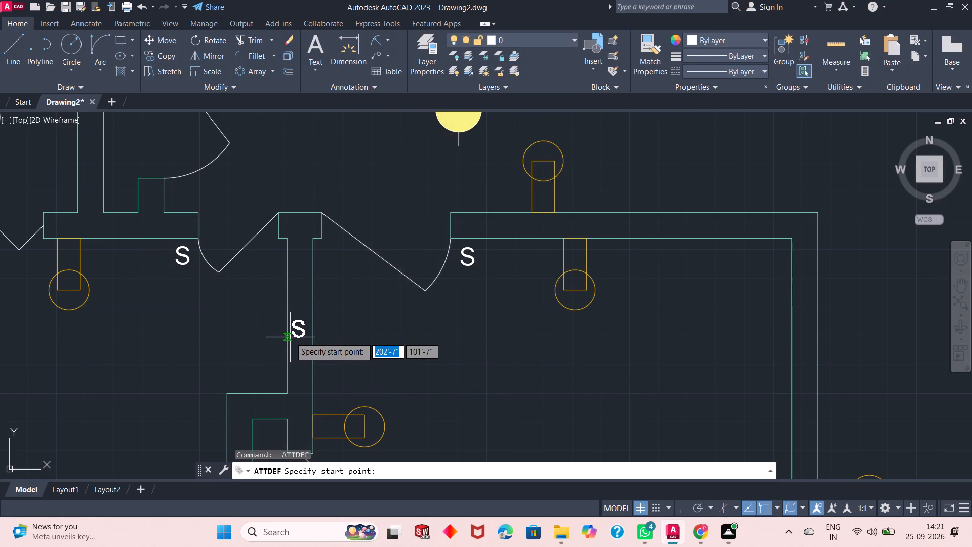
pyautogui.scroll(-2, 296, 334)
pyautogui.scroll(1, 265, 205)
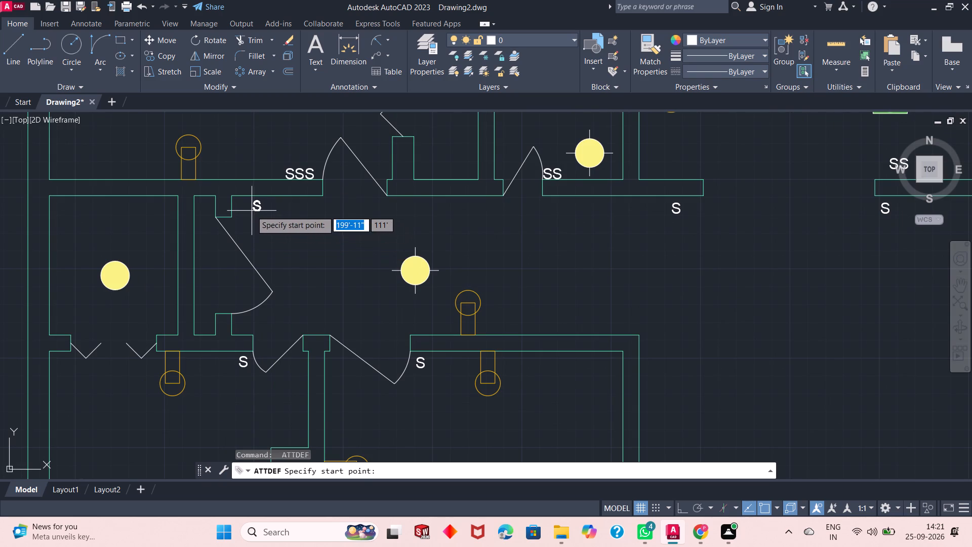
pyautogui.click(251, 211)
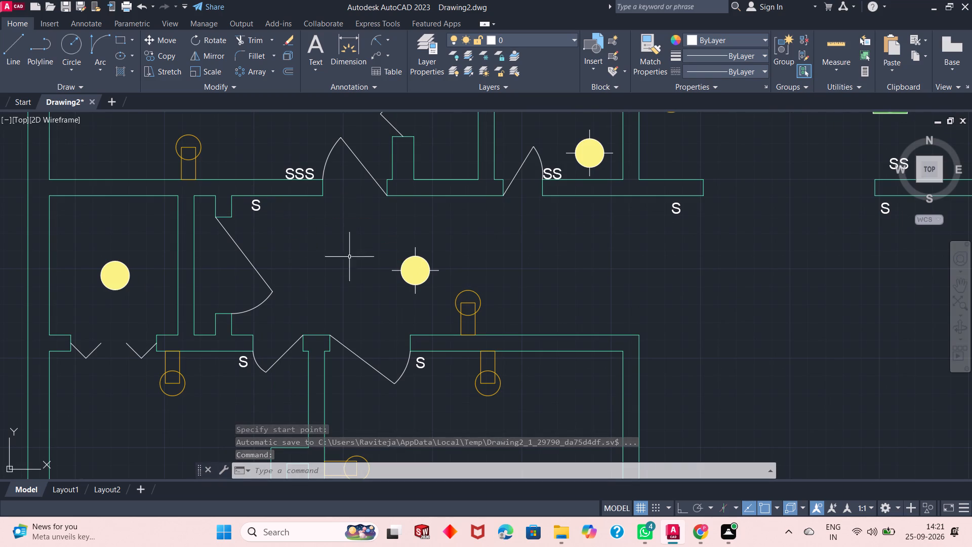
# Look over the placed switch tags across the whole floor plan.
pyautogui.scroll(-3, 444, 273)
pyautogui.scroll(1, 474, 257)
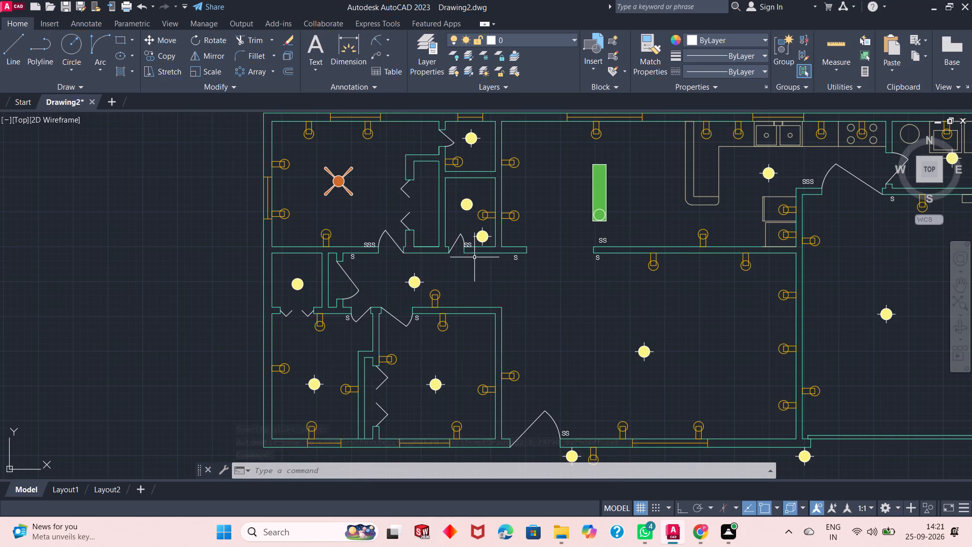
pyautogui.scroll(1, 474, 257)
pyautogui.scroll(-1, 474, 257)
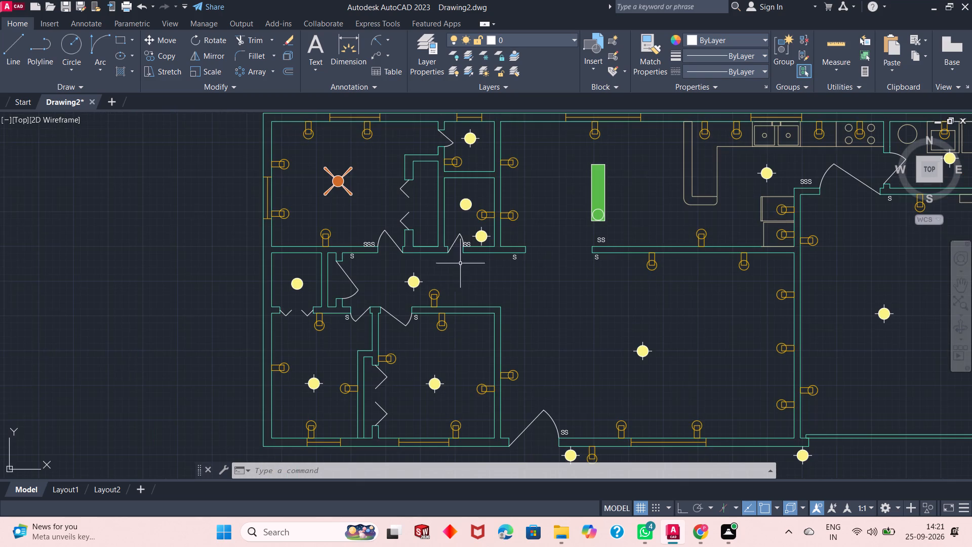
pyautogui.scroll(1, 446, 286)
pyautogui.scroll(-3, 446, 285)
pyautogui.scroll(1, 418, 249)
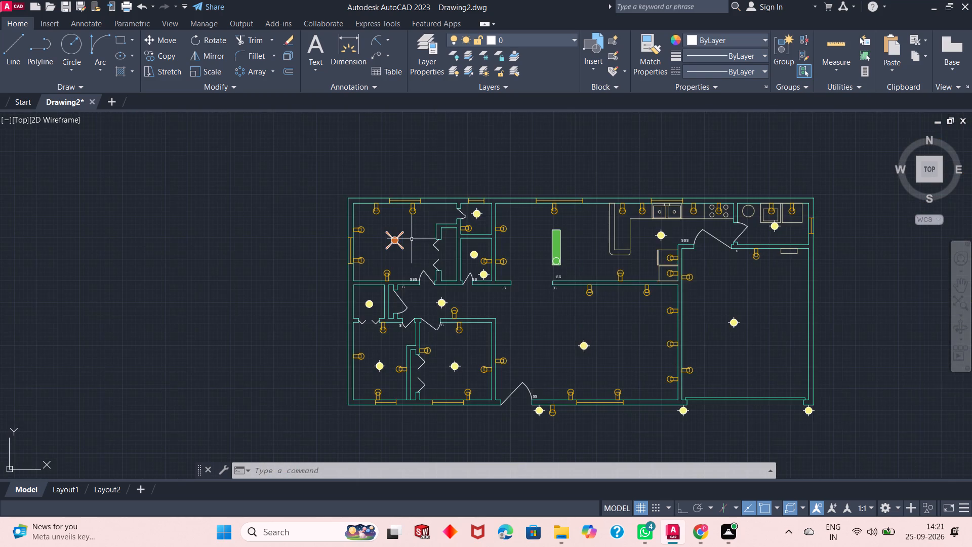
# Make Layer4 the current layer for drawing the wiring.
pyautogui.scroll(1, 412, 239)
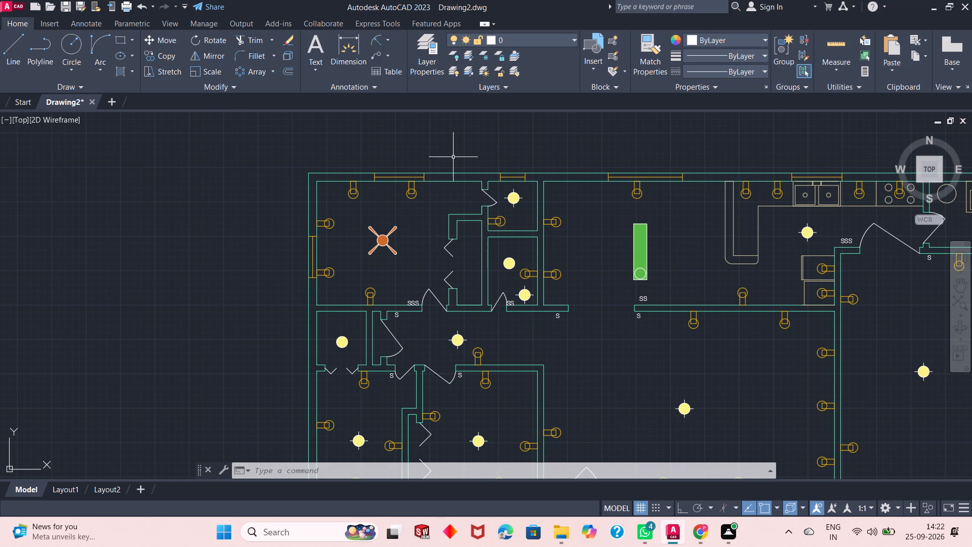
pyautogui.scroll(1, 382, 241)
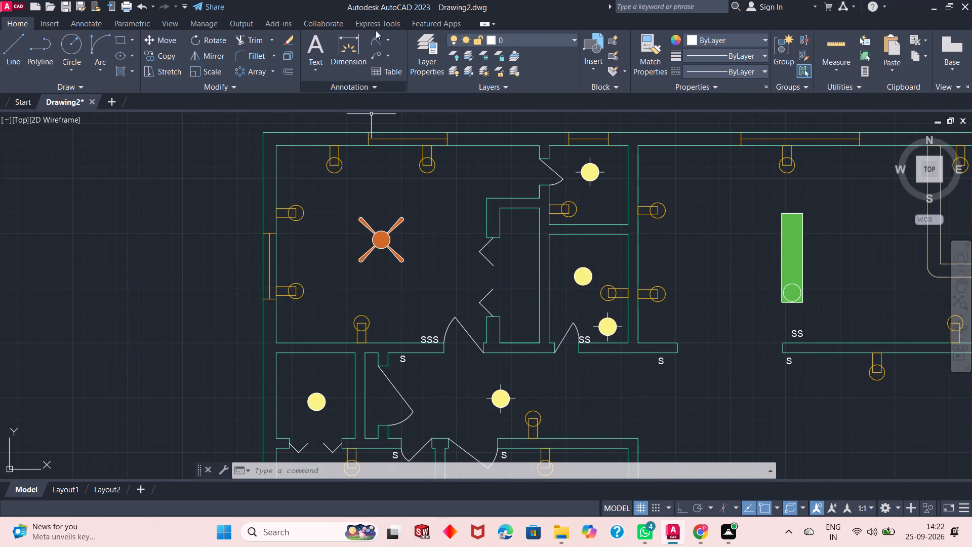
pyautogui.click(553, 40)
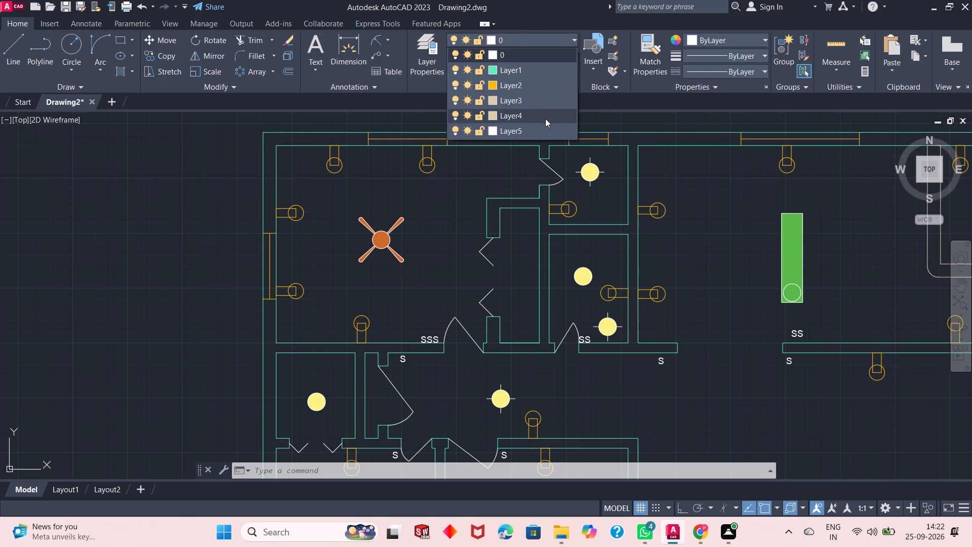
pyautogui.click(545, 119)
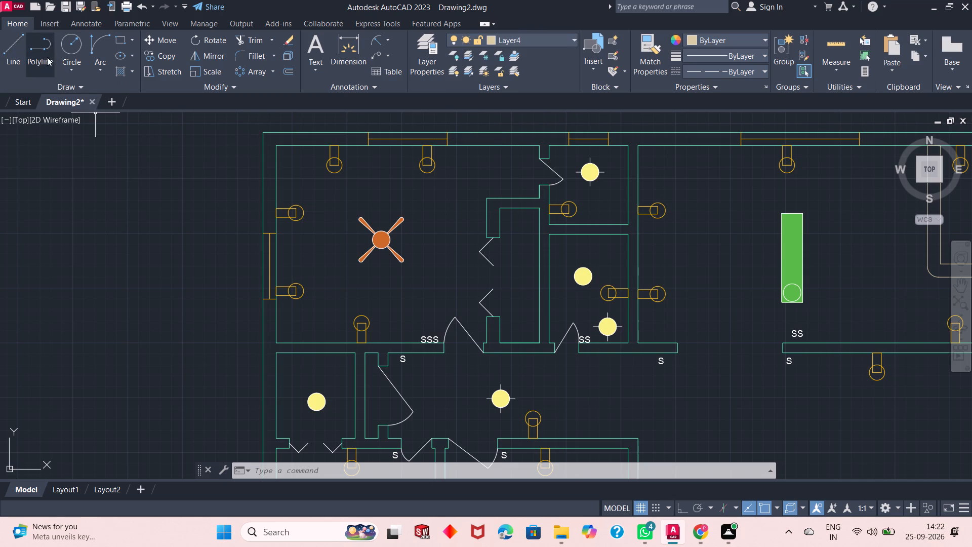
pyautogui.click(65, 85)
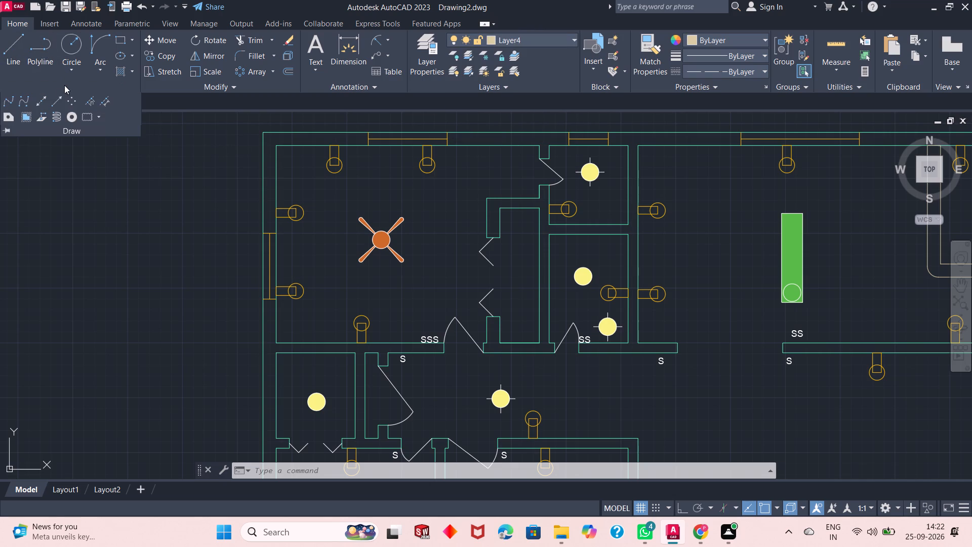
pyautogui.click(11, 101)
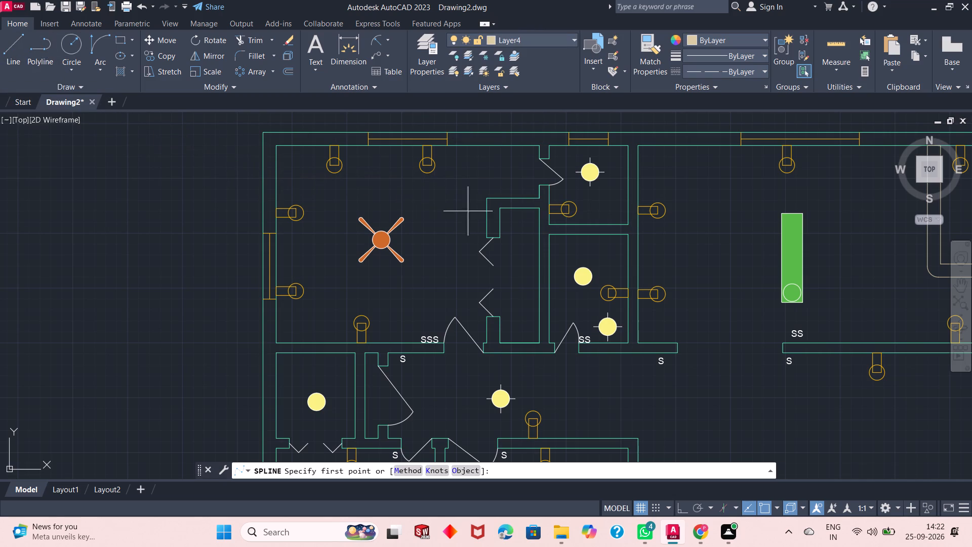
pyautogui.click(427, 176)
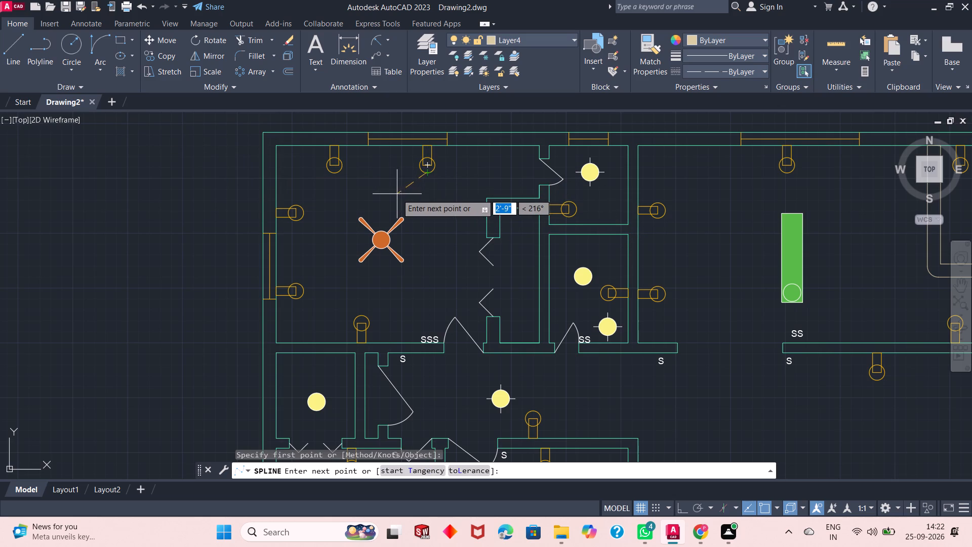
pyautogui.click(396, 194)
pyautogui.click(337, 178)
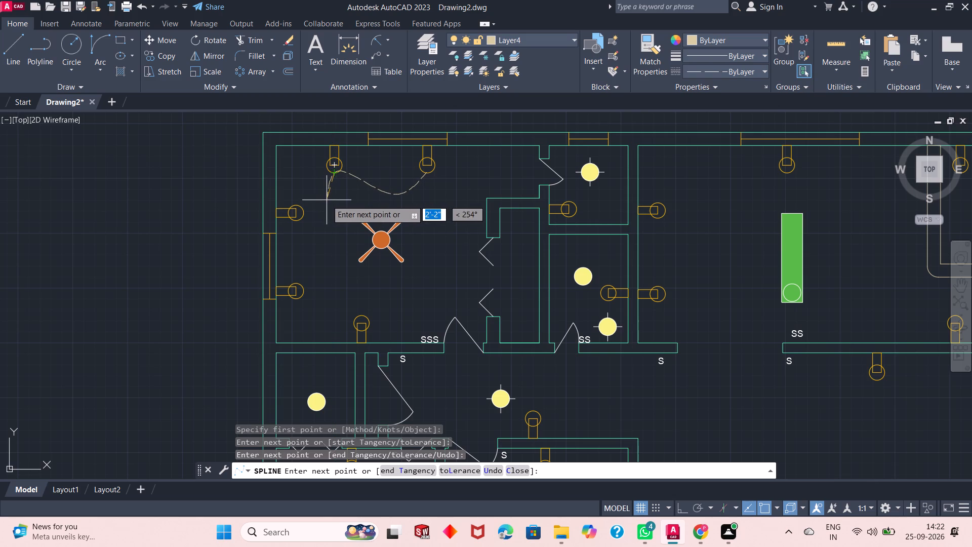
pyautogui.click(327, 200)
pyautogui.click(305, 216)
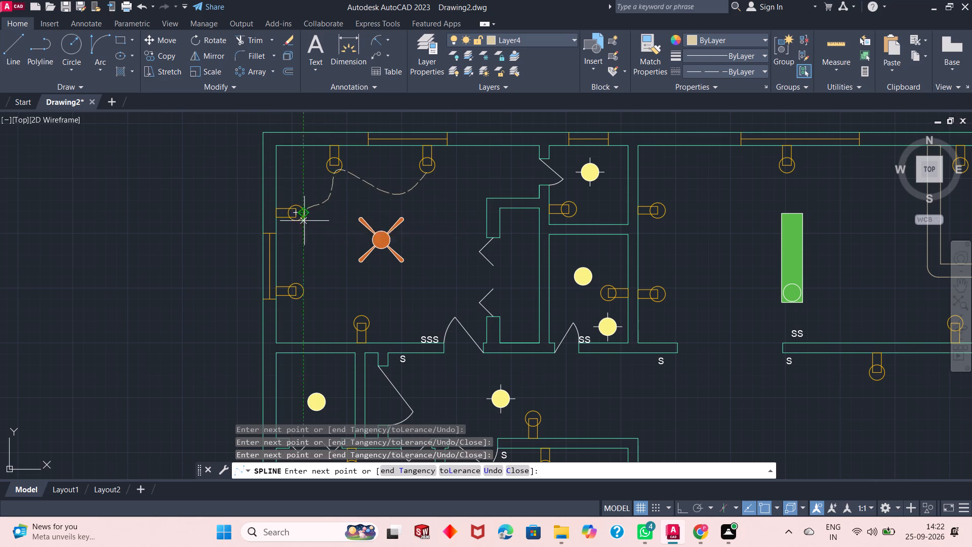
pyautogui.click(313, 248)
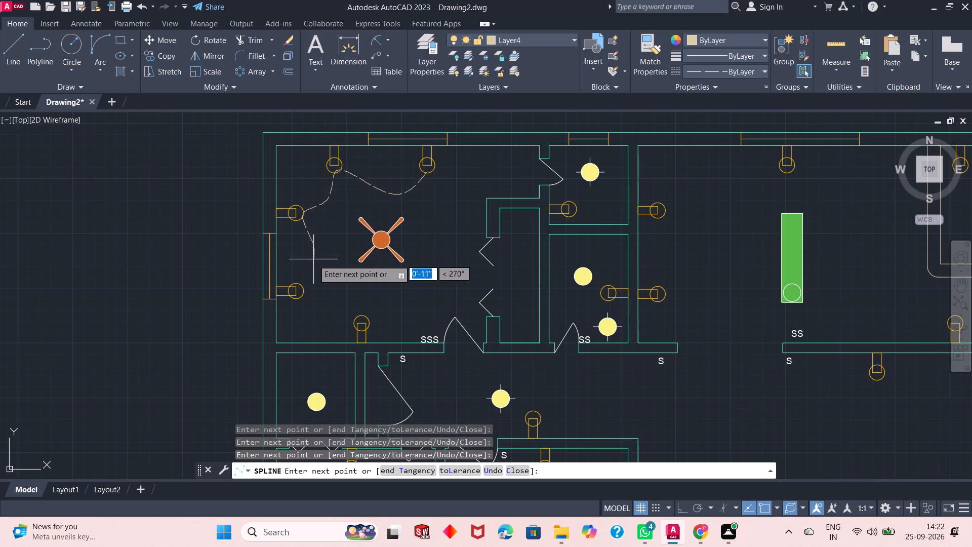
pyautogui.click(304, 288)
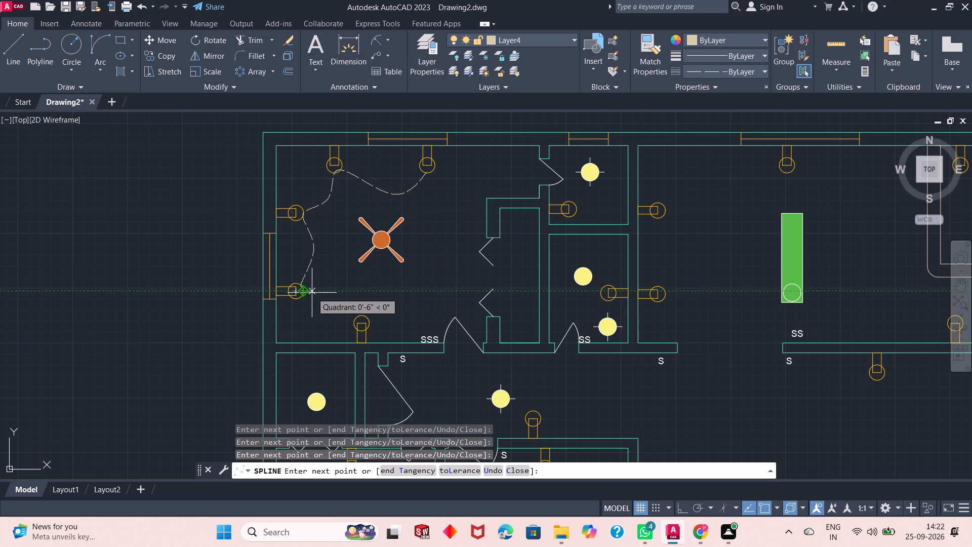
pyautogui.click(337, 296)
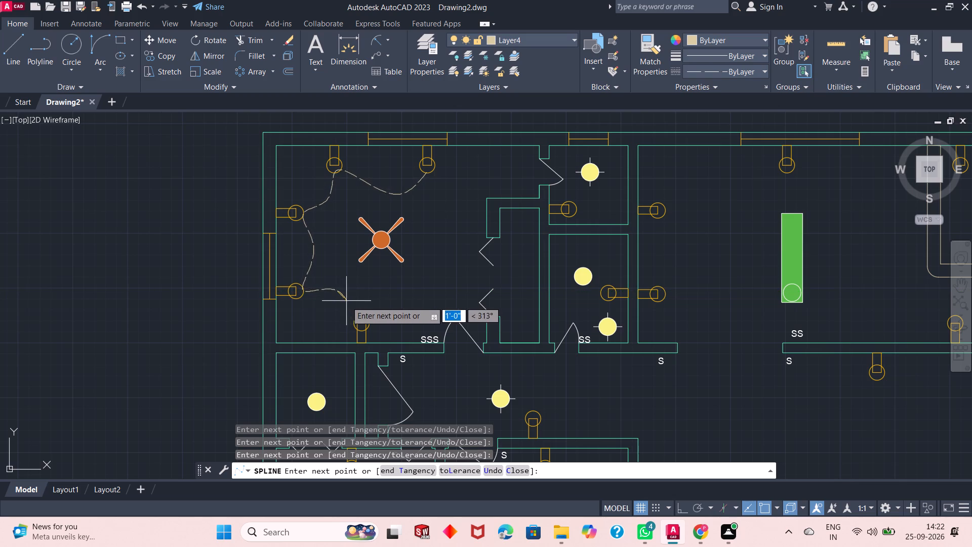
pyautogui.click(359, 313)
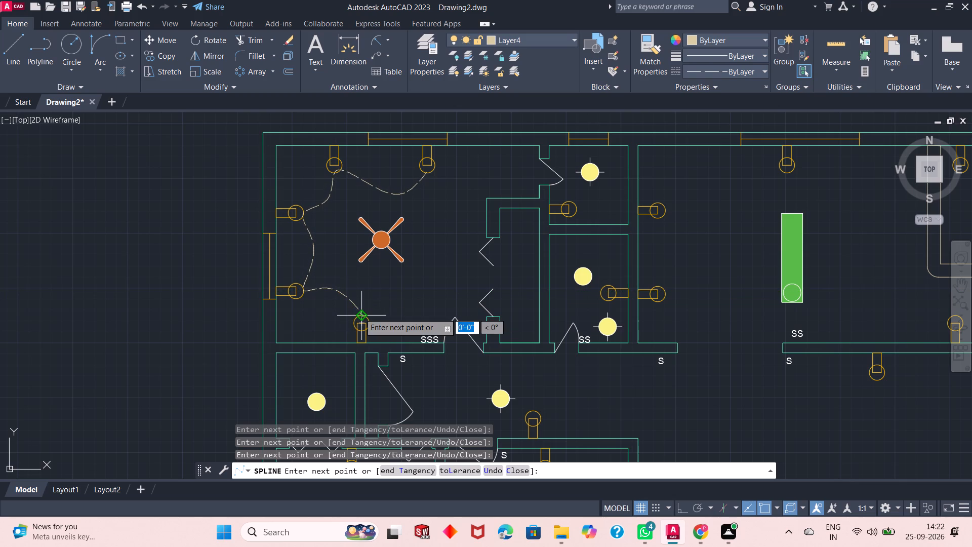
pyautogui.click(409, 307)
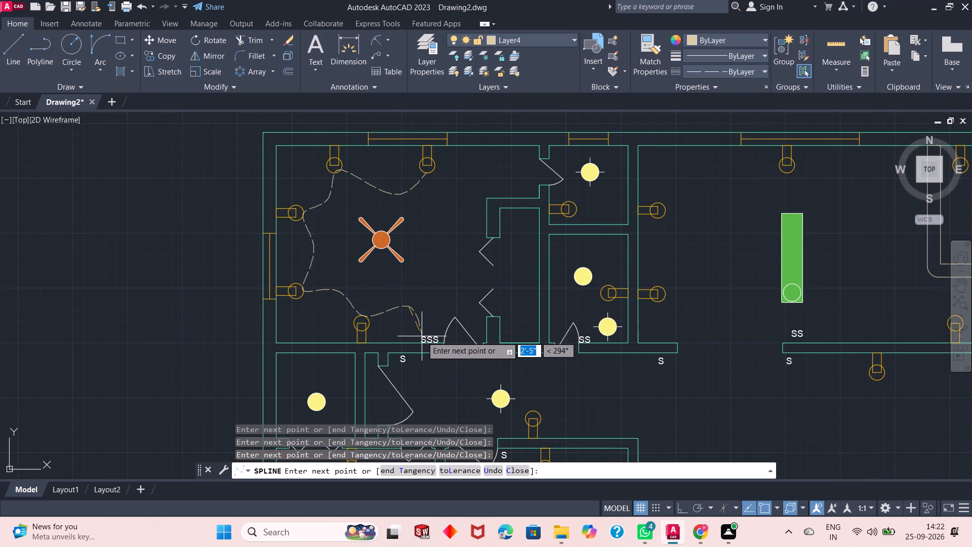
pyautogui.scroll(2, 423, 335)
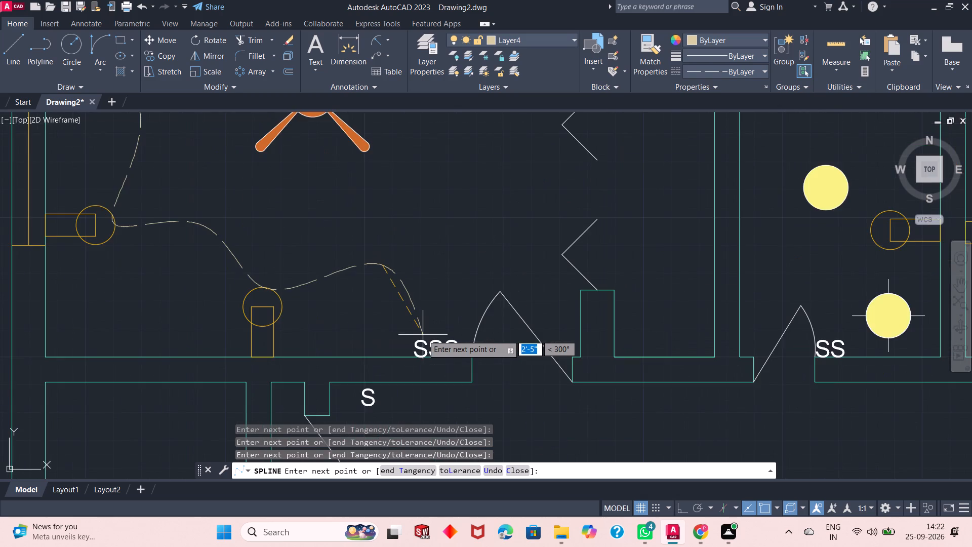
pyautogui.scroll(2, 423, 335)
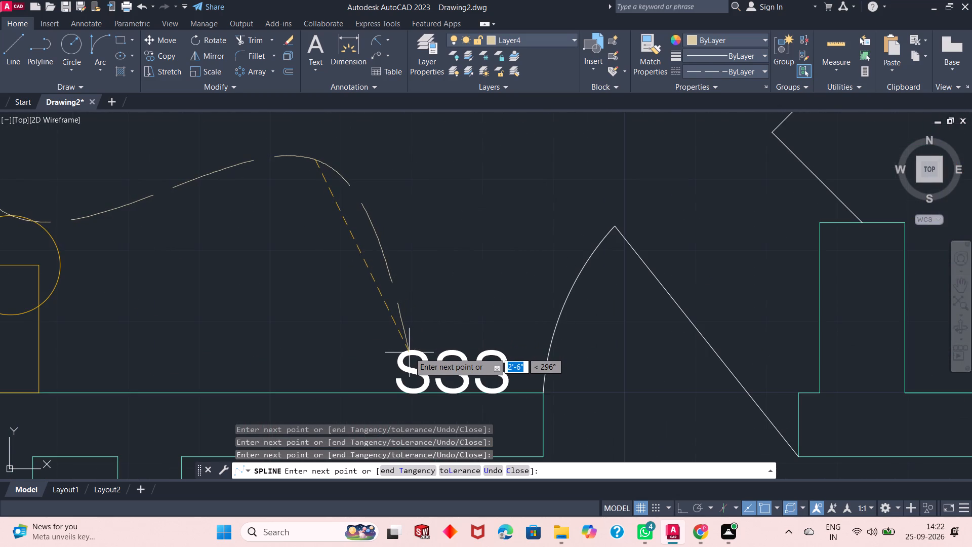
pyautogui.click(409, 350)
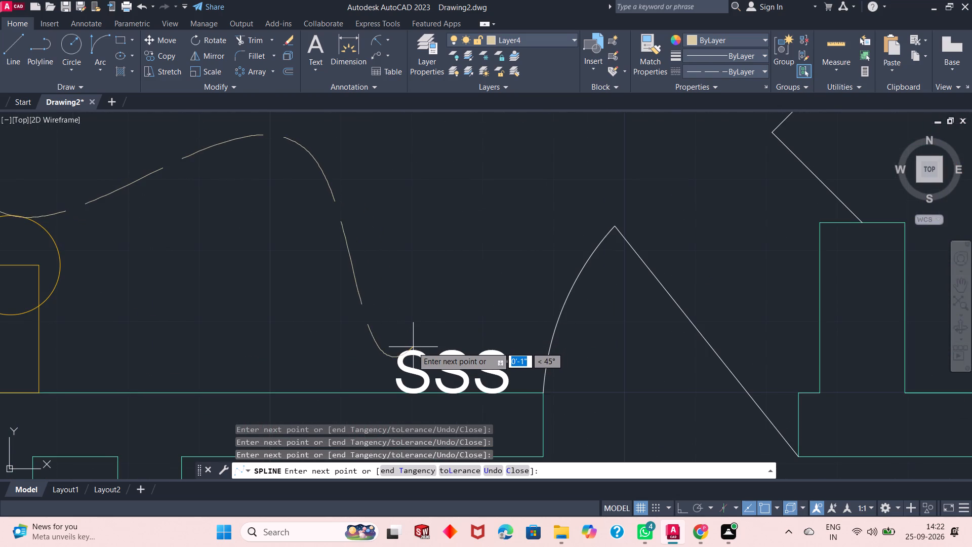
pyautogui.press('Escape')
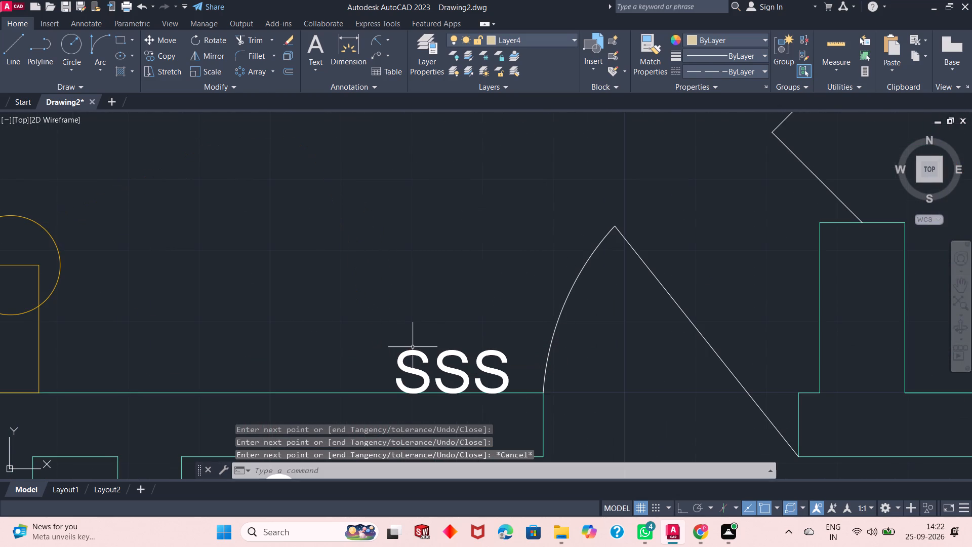
# Draw a fit-point spline in the northwest room from the eastern north-wall outlet through the other north, west and south wall outlets to the SSS tag's first S.
pyautogui.scroll(1, 413, 347)
pyautogui.scroll(-5, 409, 341)
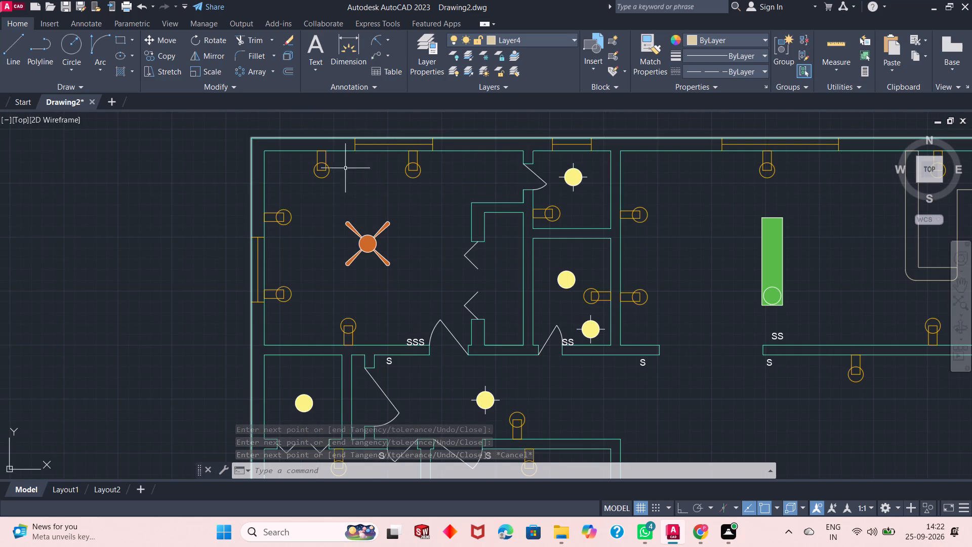
pyautogui.click(70, 83)
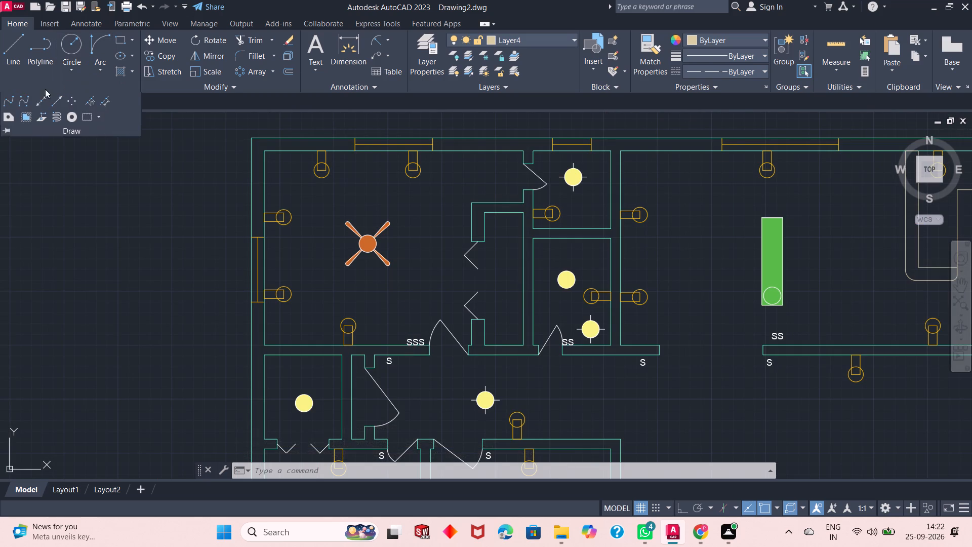
pyautogui.click(8, 100)
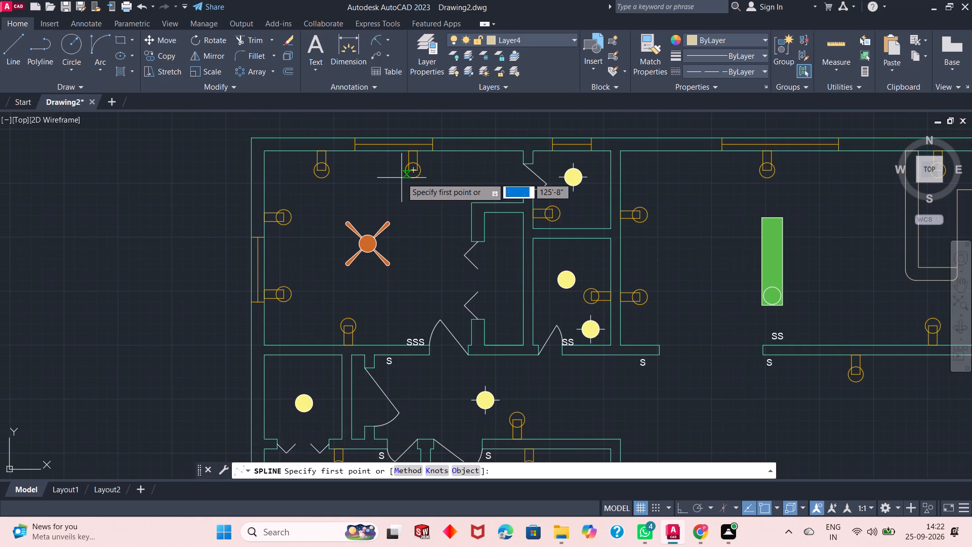
pyautogui.scroll(1, 399, 177)
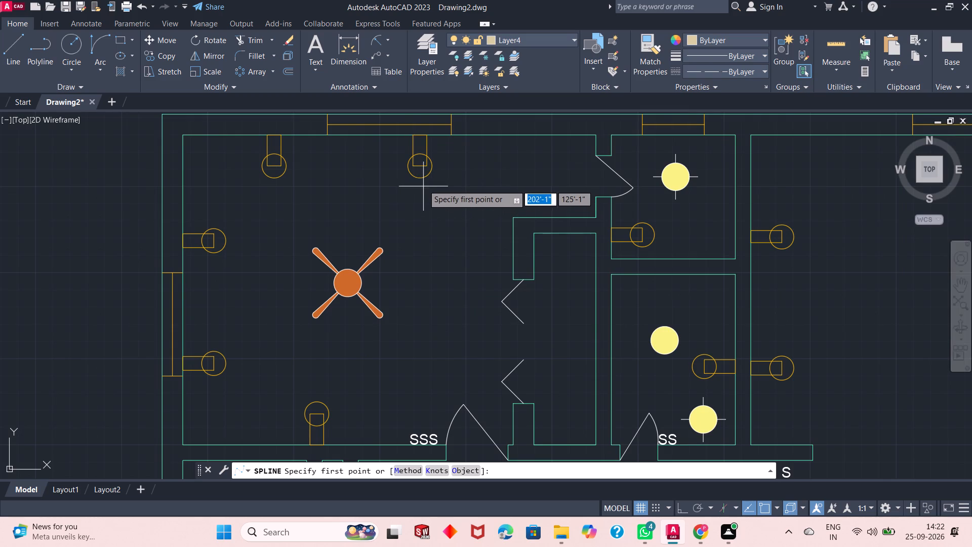
pyautogui.click(421, 181)
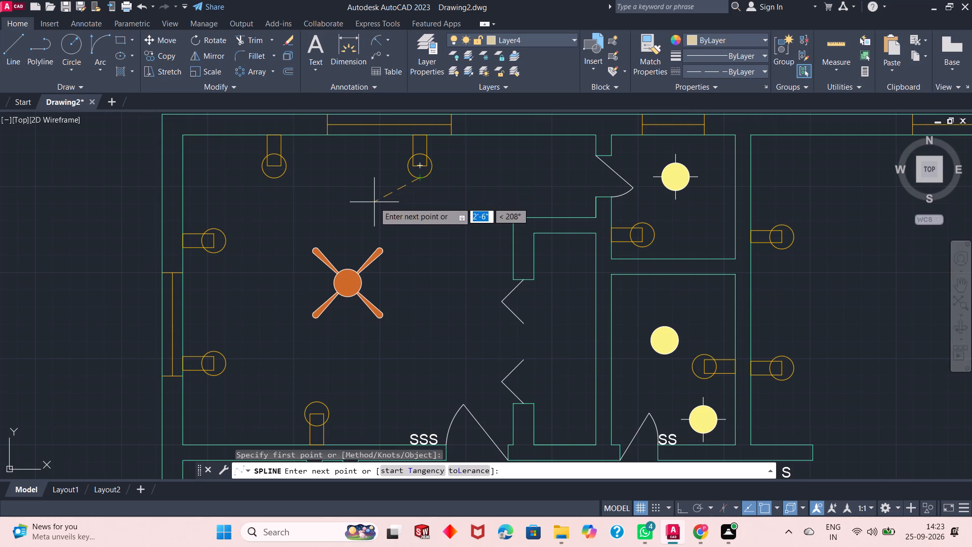
pyautogui.click(374, 202)
pyautogui.click(279, 182)
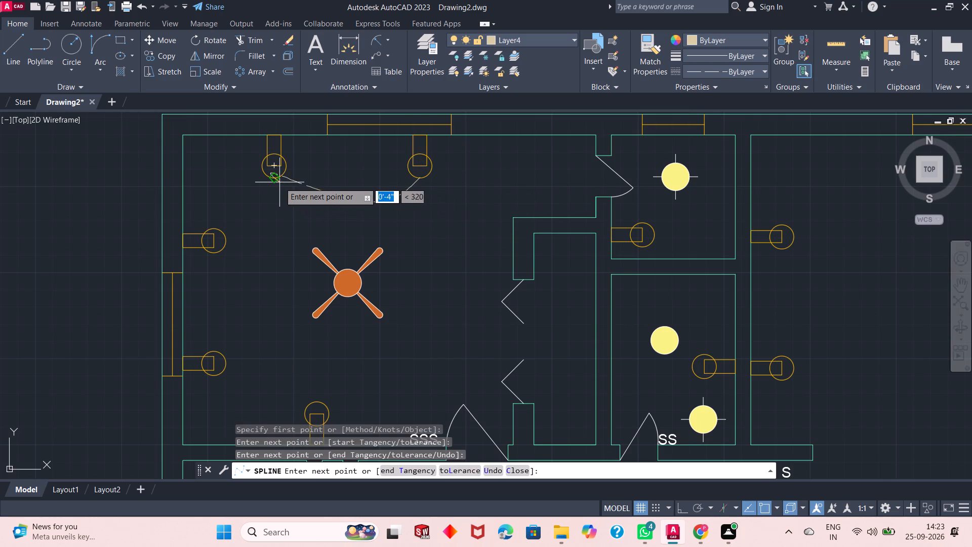
pyautogui.click(266, 210)
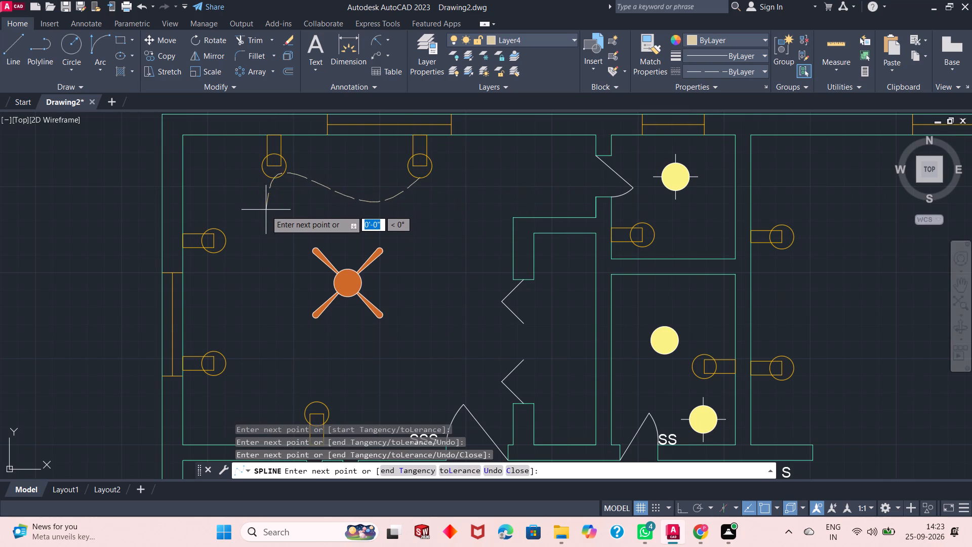
pyautogui.click(229, 240)
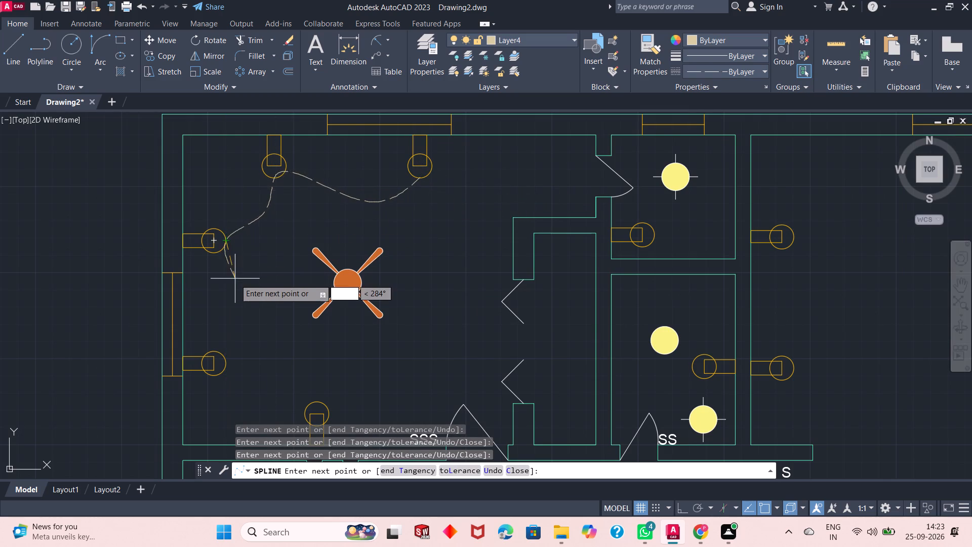
pyautogui.click(239, 290)
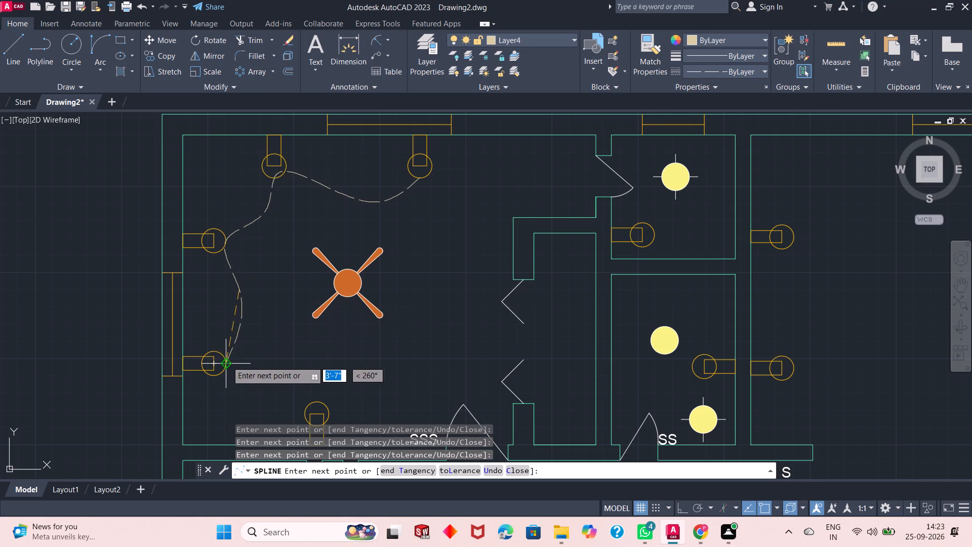
pyautogui.click(227, 361)
pyautogui.click(266, 373)
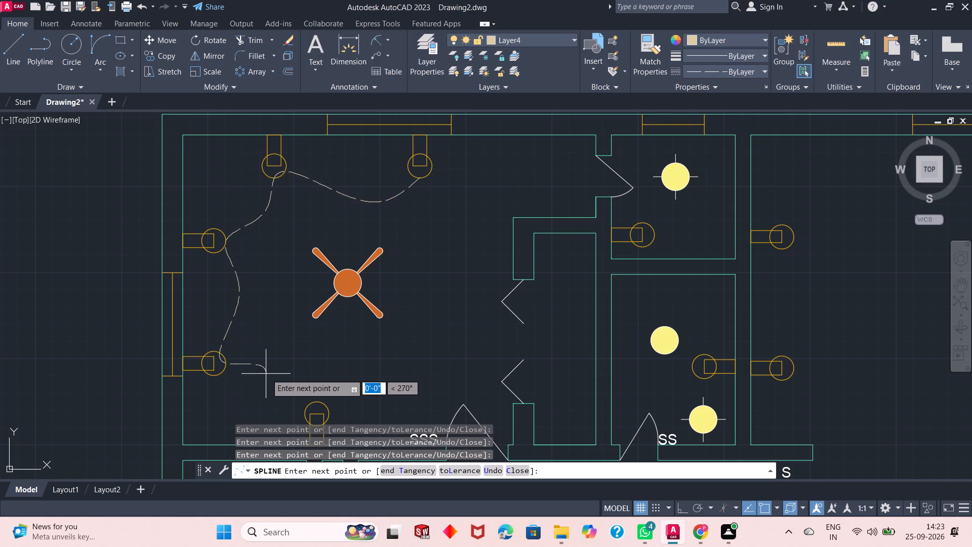
pyautogui.click(319, 399)
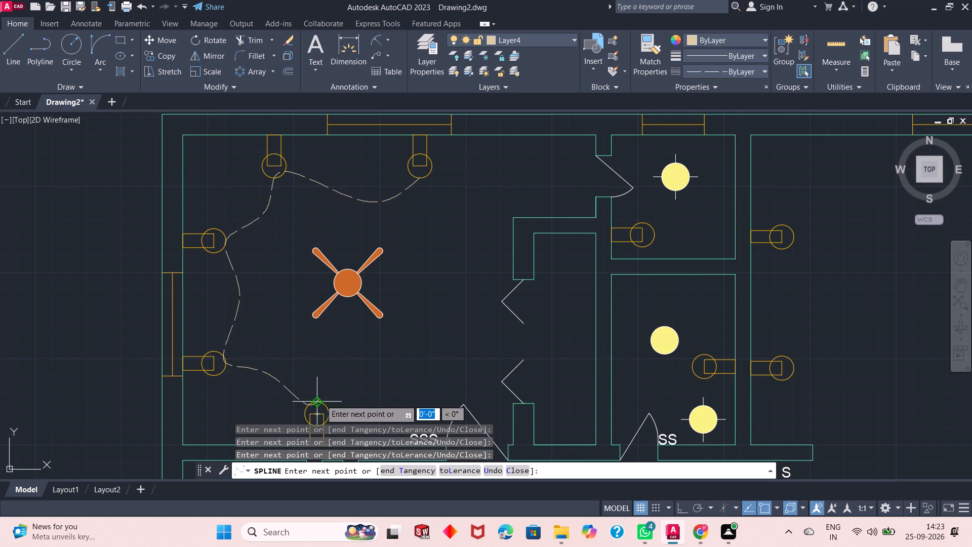
pyautogui.scroll(-1, 363, 314)
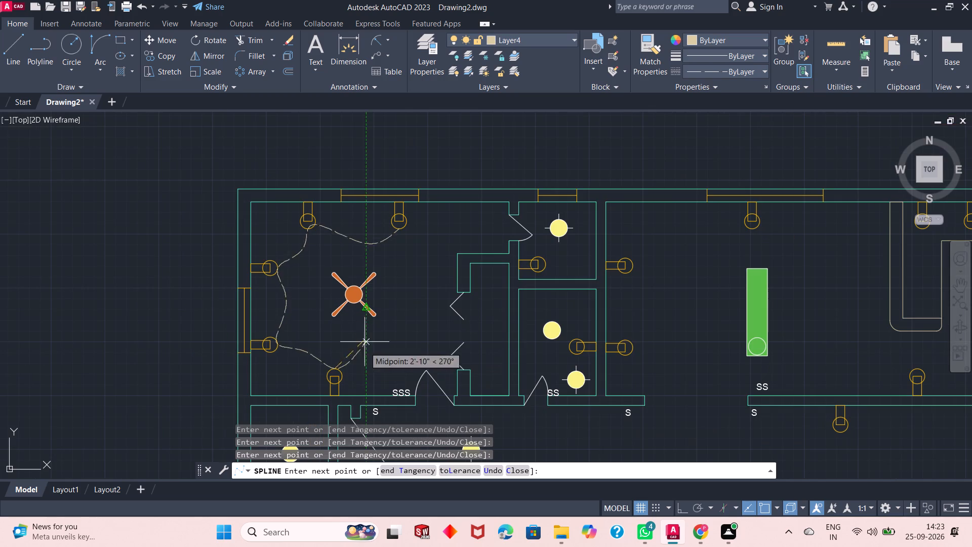
pyautogui.scroll(1, 381, 383)
pyautogui.scroll(-2, 369, 316)
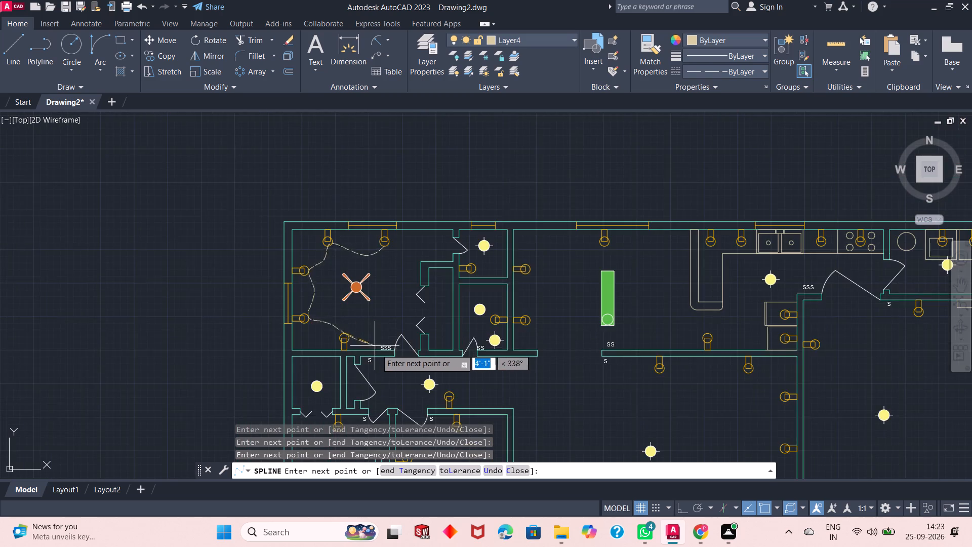
pyautogui.scroll(3, 377, 351)
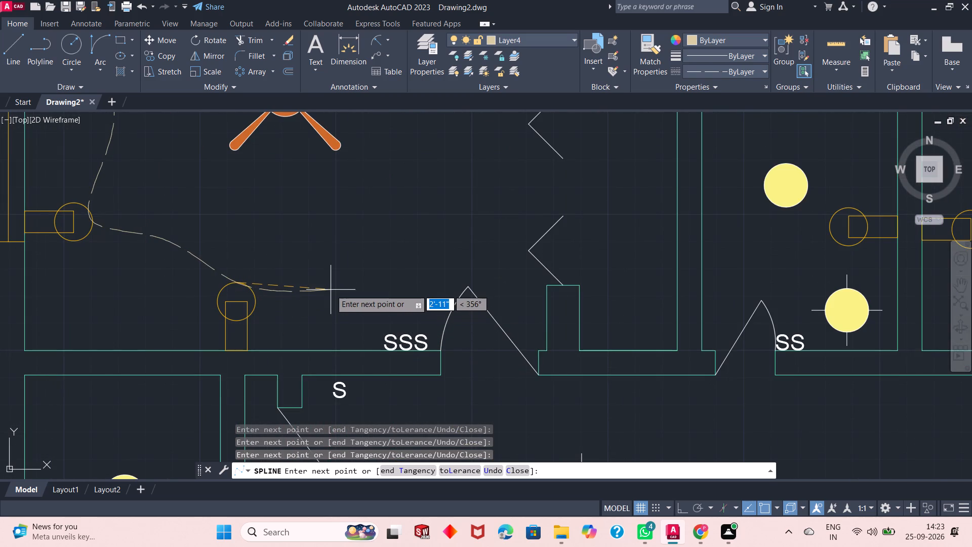
pyautogui.click(334, 284)
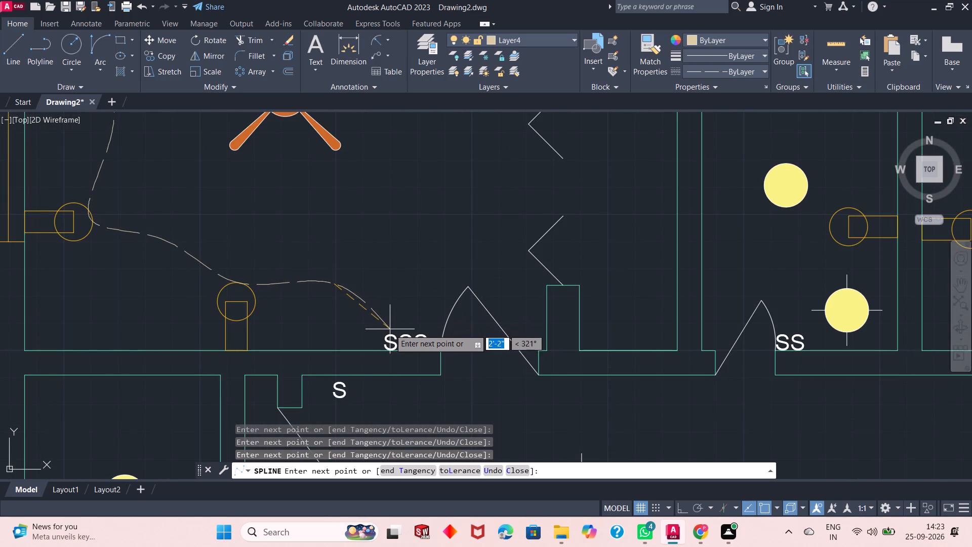
pyautogui.click(390, 336)
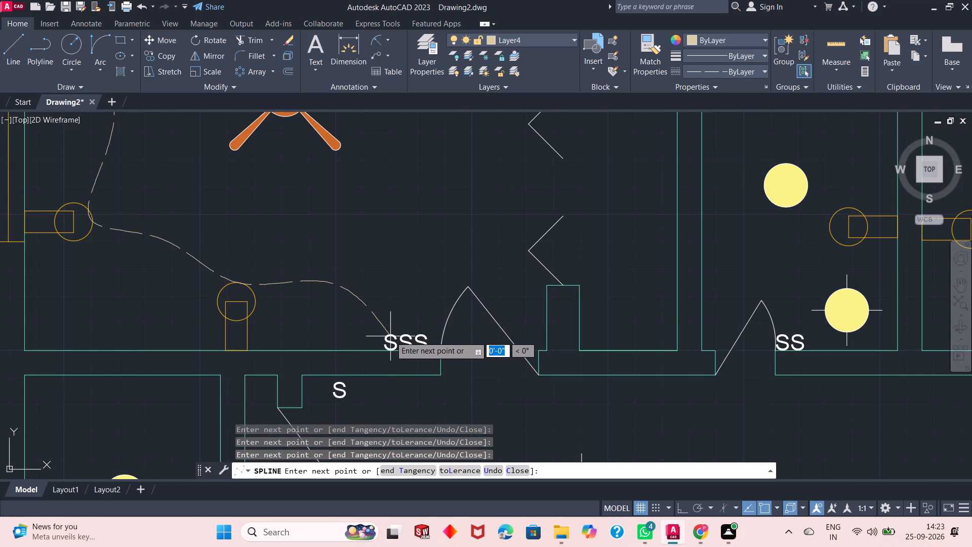
pyautogui.press('Return')
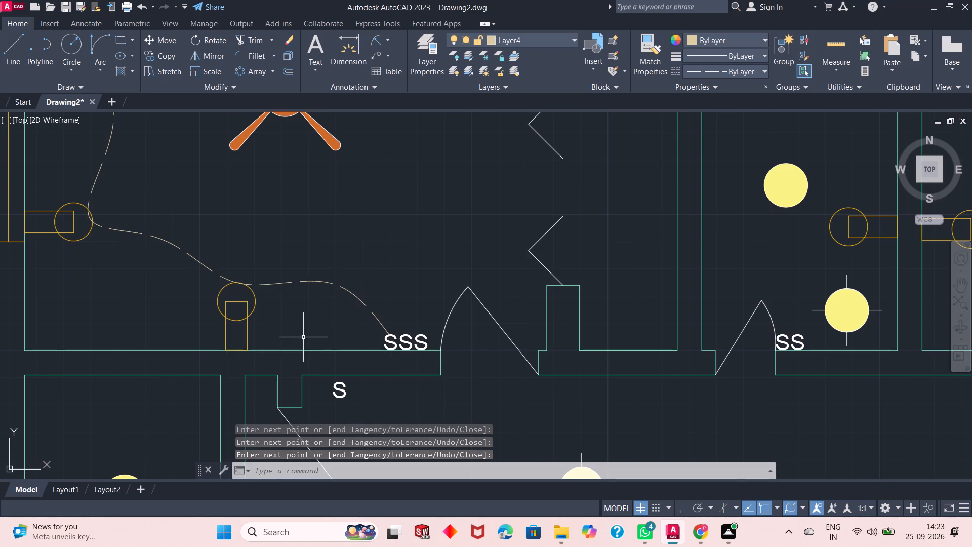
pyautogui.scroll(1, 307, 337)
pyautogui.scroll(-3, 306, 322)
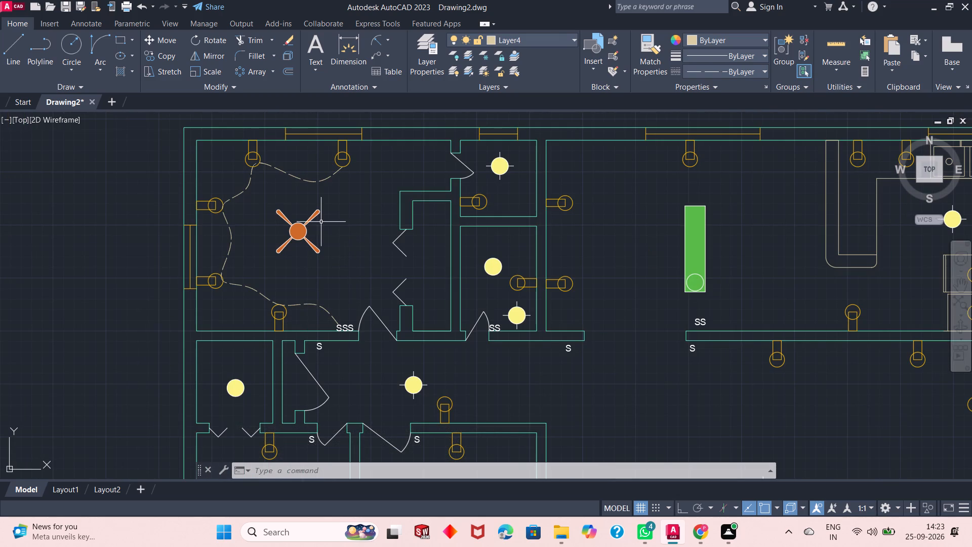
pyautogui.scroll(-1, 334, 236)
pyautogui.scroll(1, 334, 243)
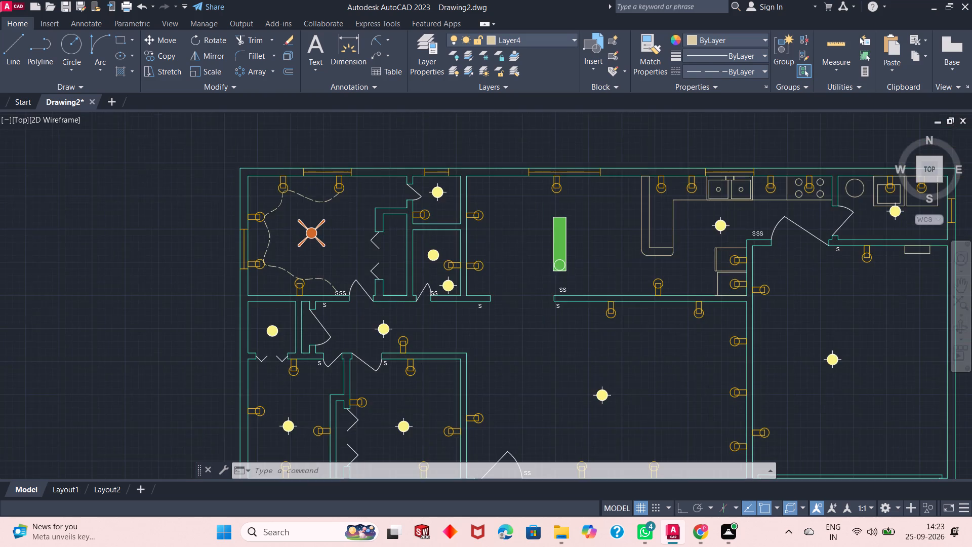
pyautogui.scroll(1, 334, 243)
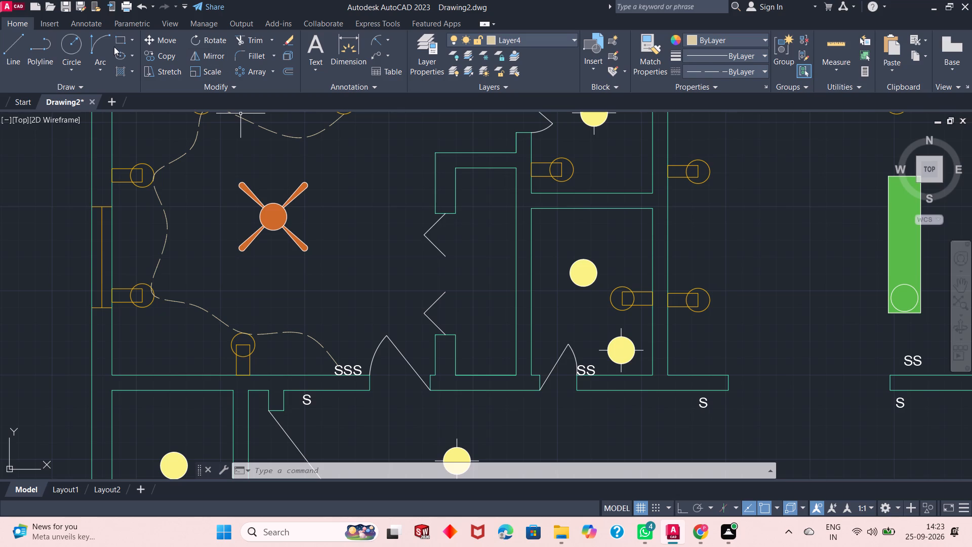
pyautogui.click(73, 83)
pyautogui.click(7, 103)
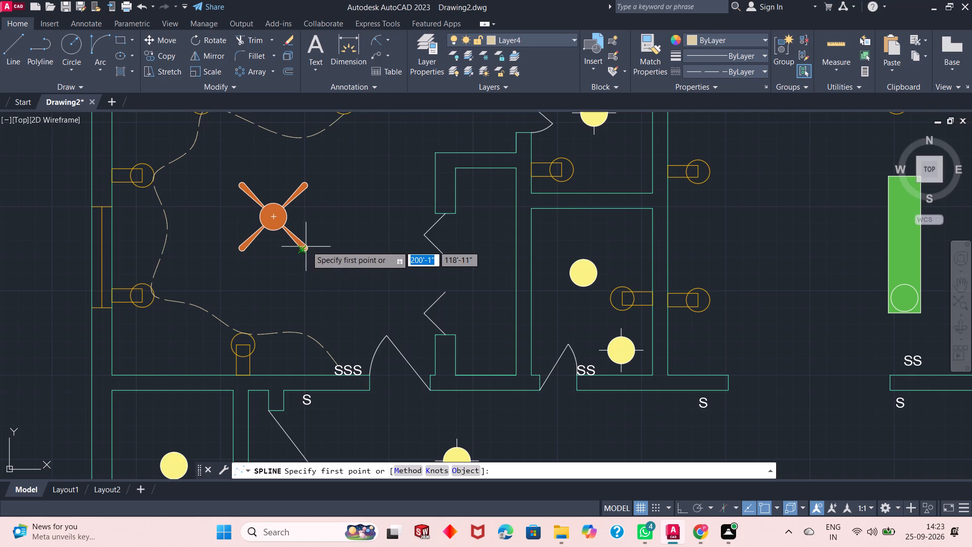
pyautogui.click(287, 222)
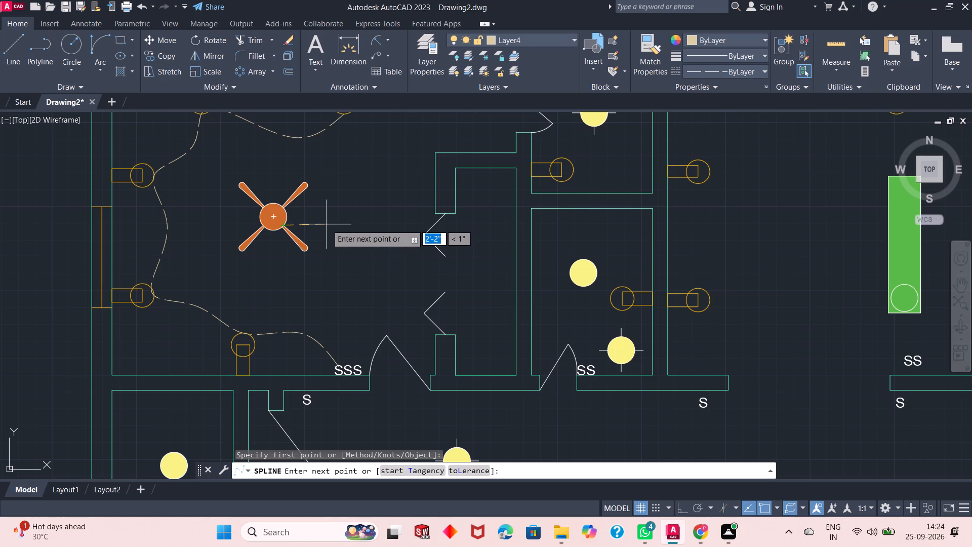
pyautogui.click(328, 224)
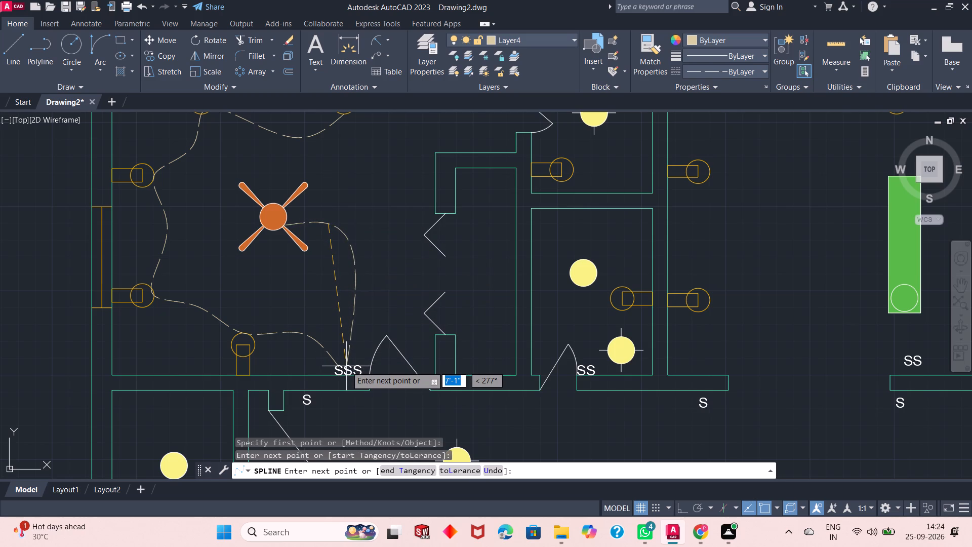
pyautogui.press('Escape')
# Draw a fit-point spline from the northwest room's ceiling fan hub, curving southeast down to the middle S of the SSS tag.
pyautogui.click(60, 84)
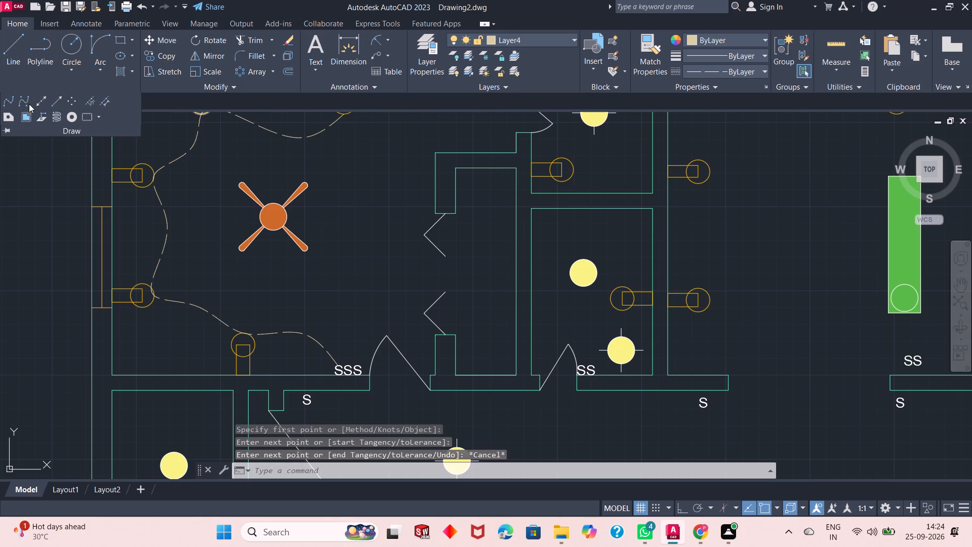
pyautogui.click(7, 100)
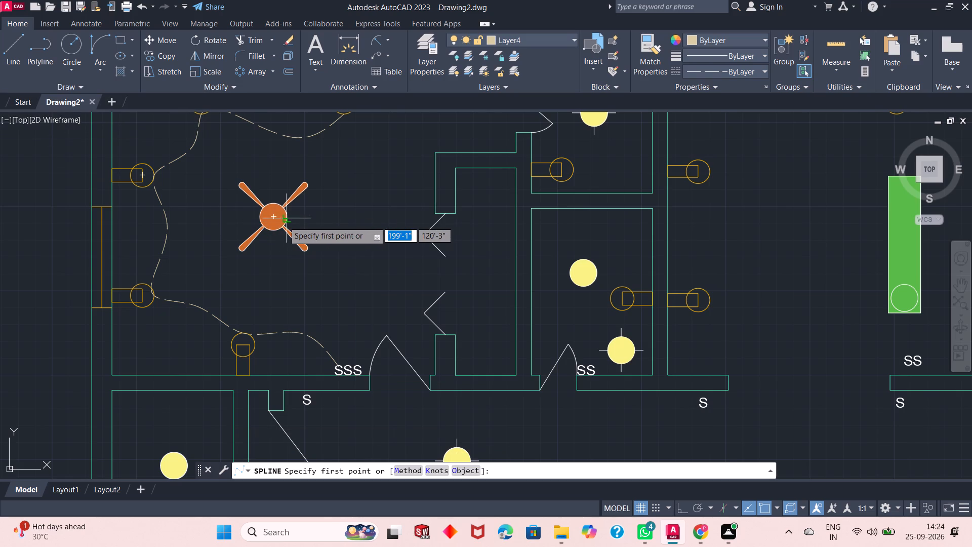
pyautogui.click(284, 221)
pyautogui.click(311, 224)
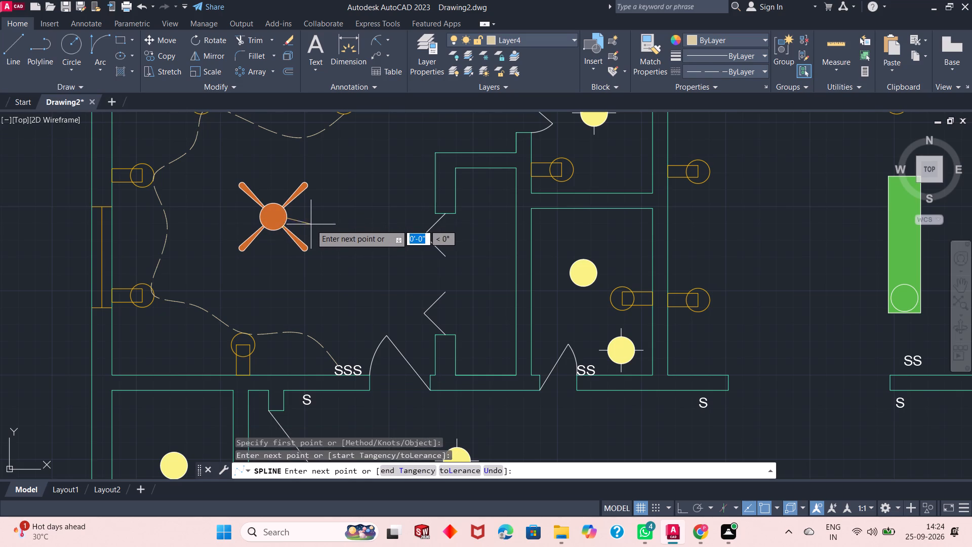
pyautogui.click(349, 366)
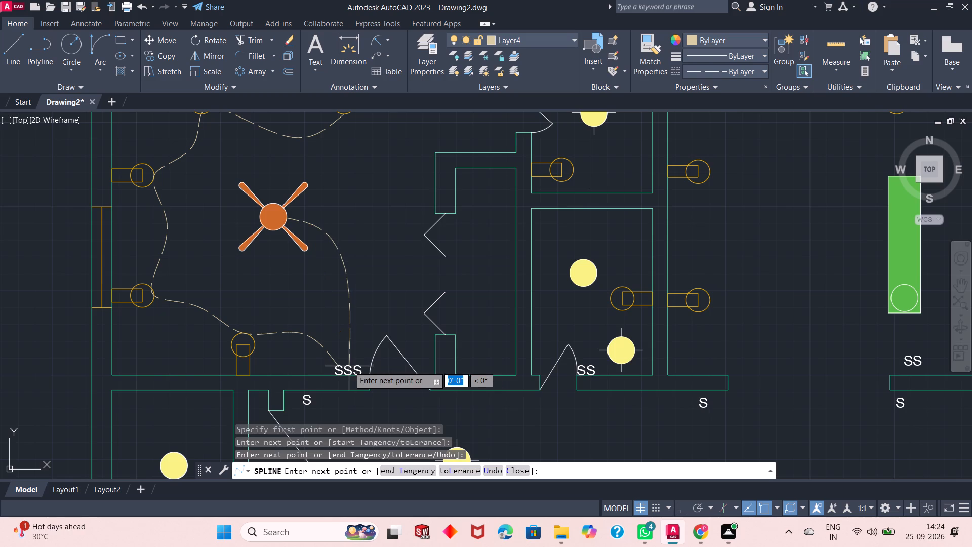
pyautogui.press('Return')
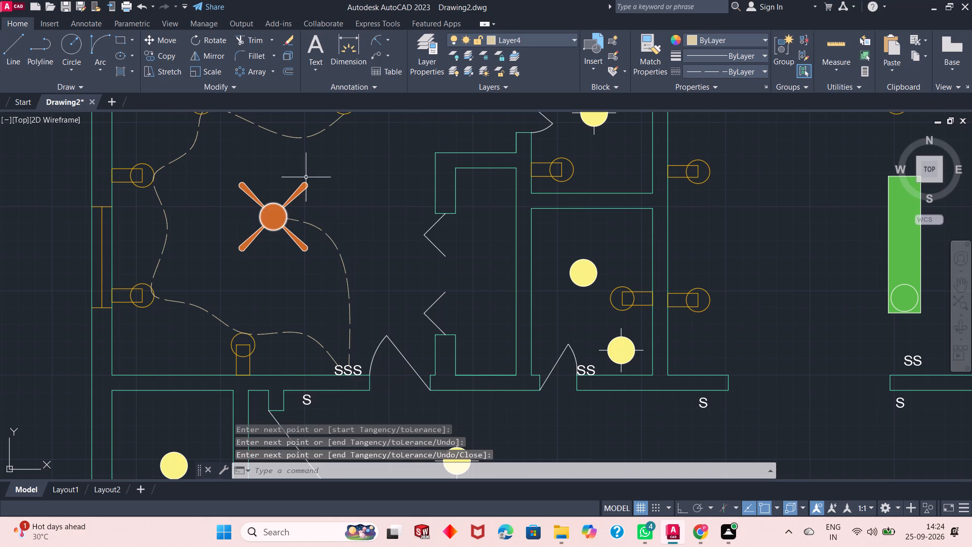
# Draw a second fit-point spline from the ceiling fan hub, bowing east of the first one, down to the last S of the SSS tag.
pyautogui.click(63, 84)
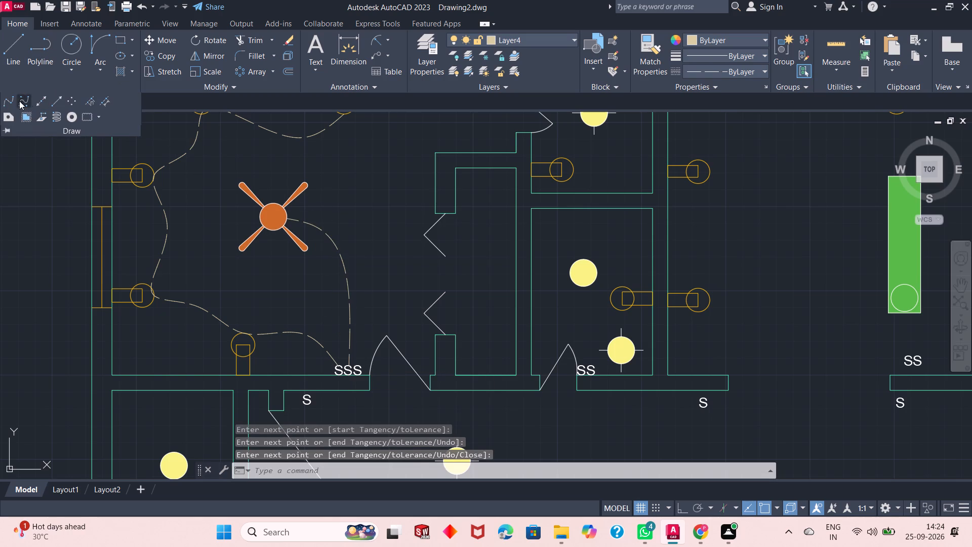
pyautogui.click(7, 101)
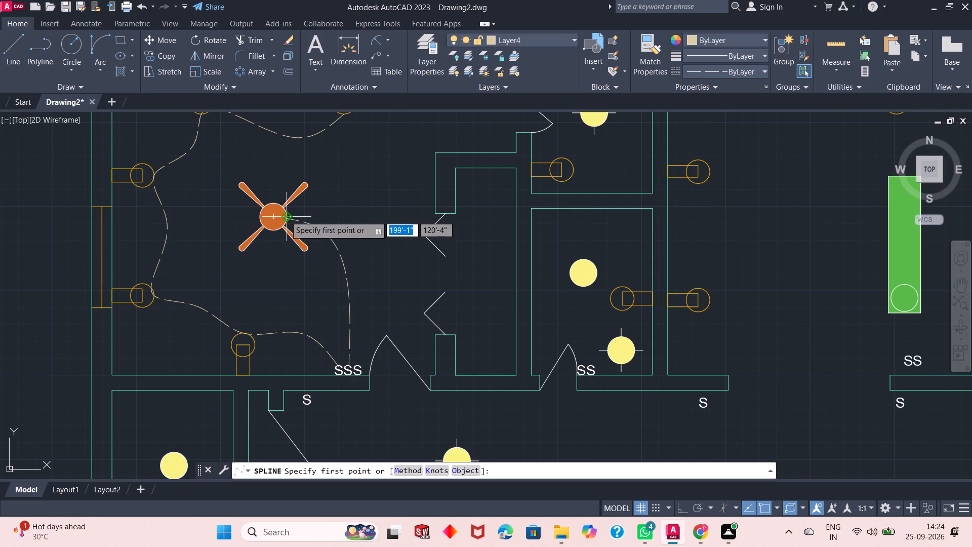
pyautogui.click(284, 212)
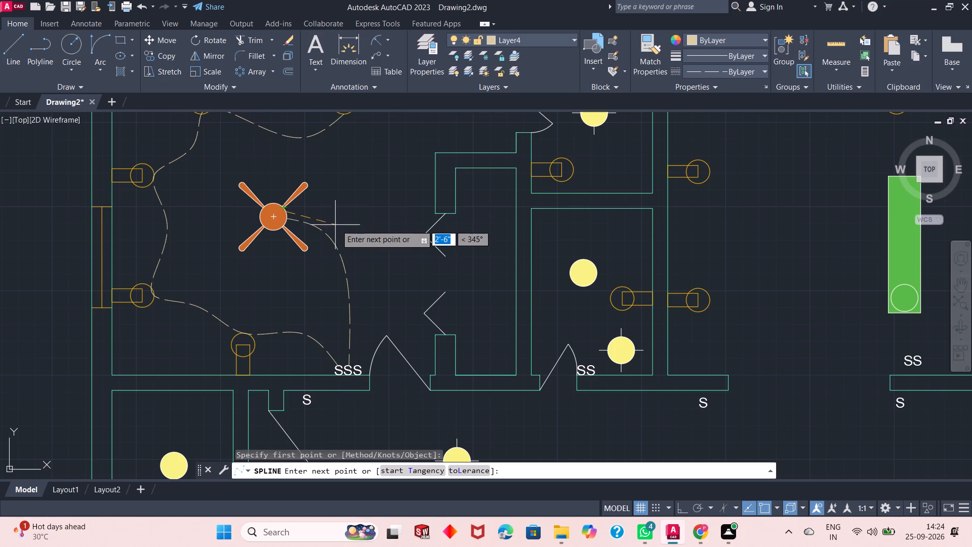
pyautogui.click(350, 219)
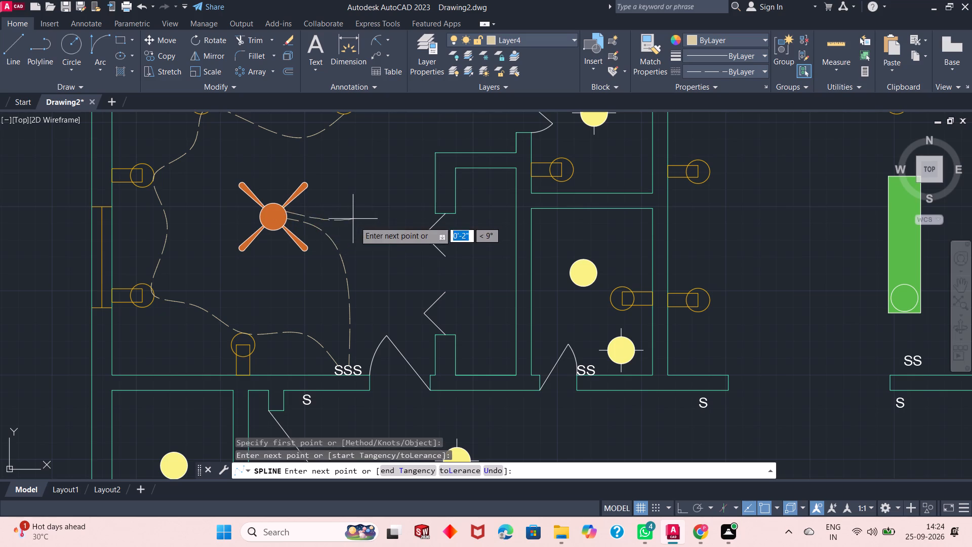
pyautogui.click(358, 369)
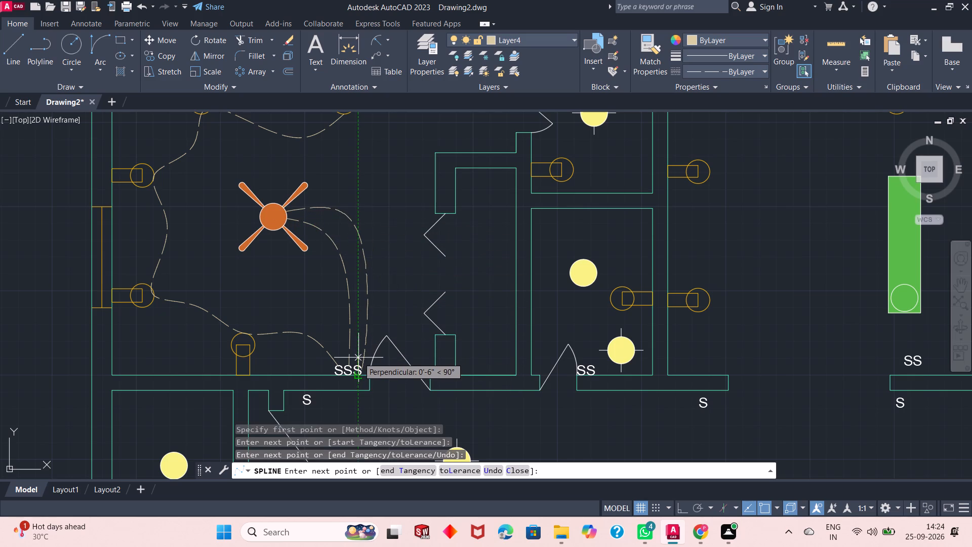
pyautogui.press('Return')
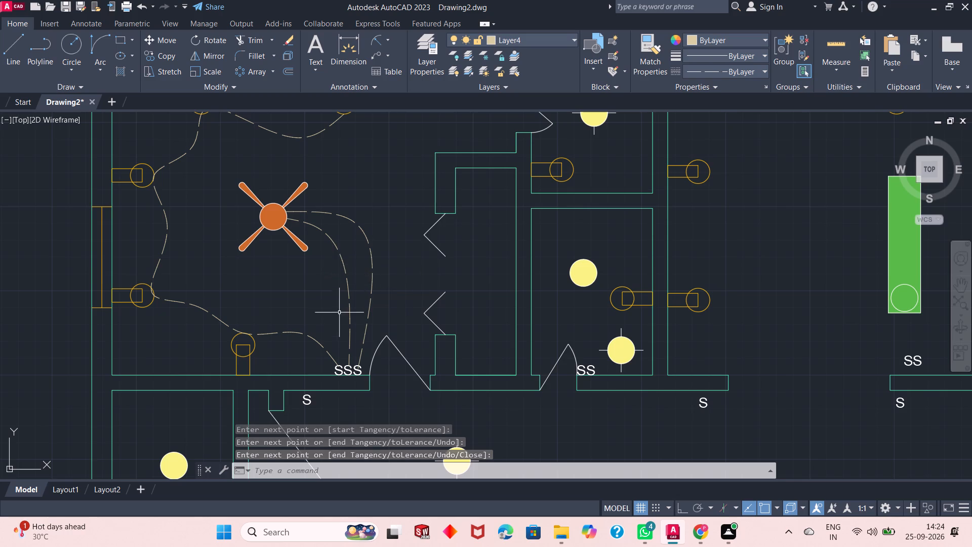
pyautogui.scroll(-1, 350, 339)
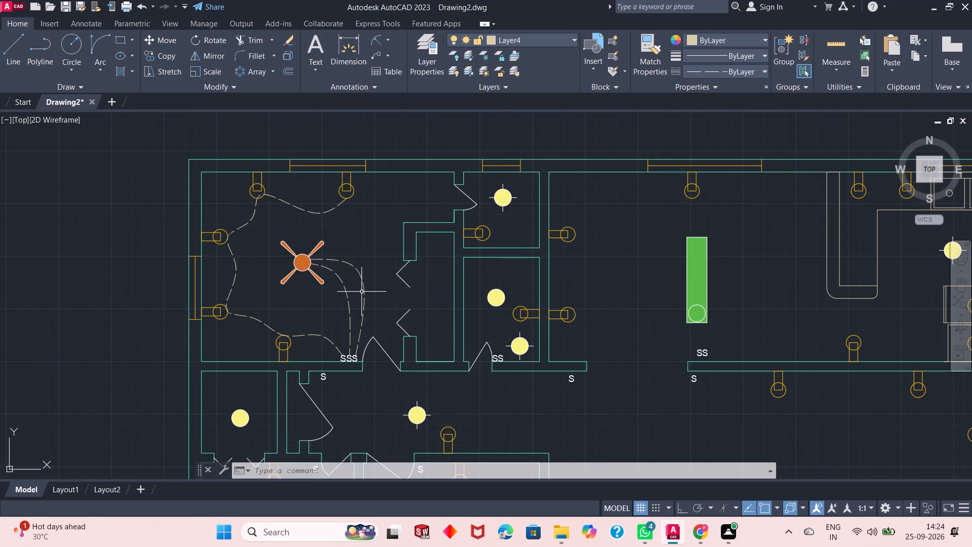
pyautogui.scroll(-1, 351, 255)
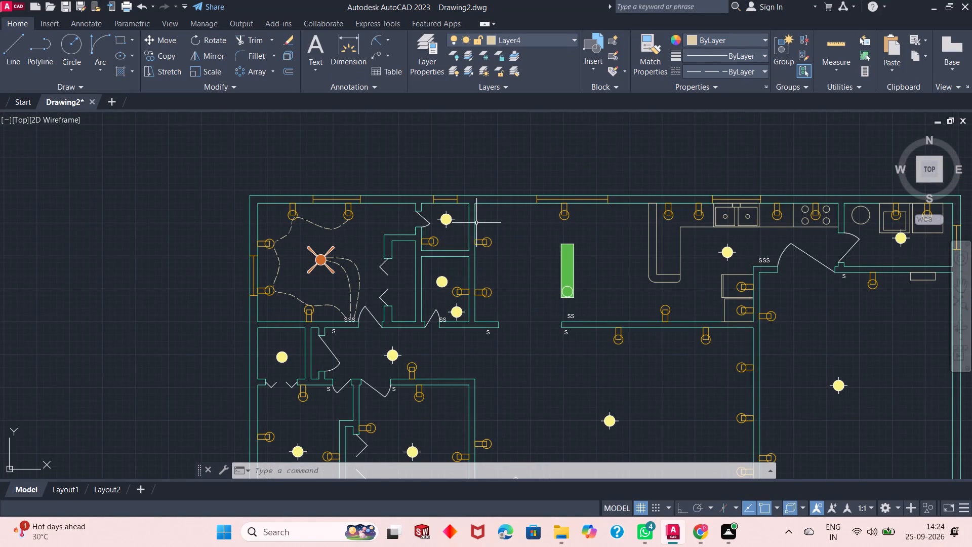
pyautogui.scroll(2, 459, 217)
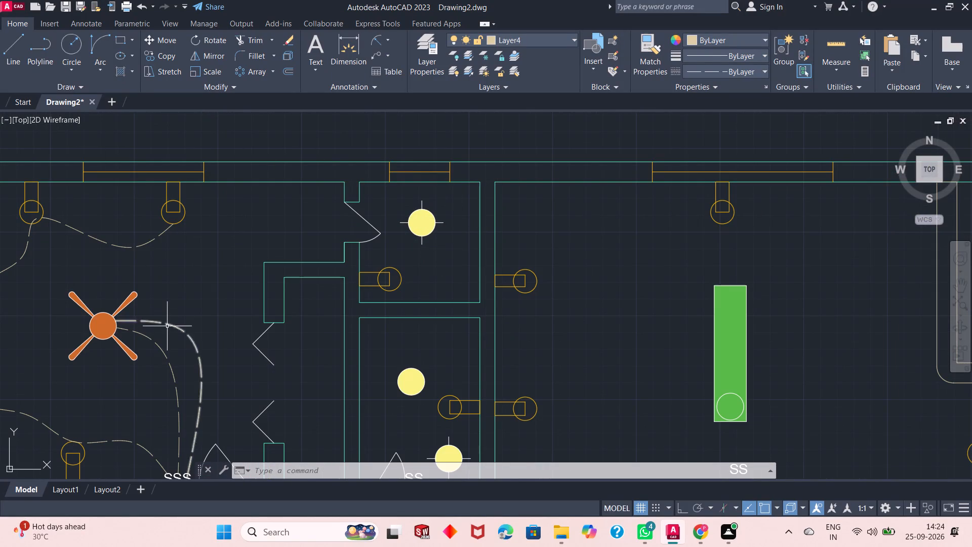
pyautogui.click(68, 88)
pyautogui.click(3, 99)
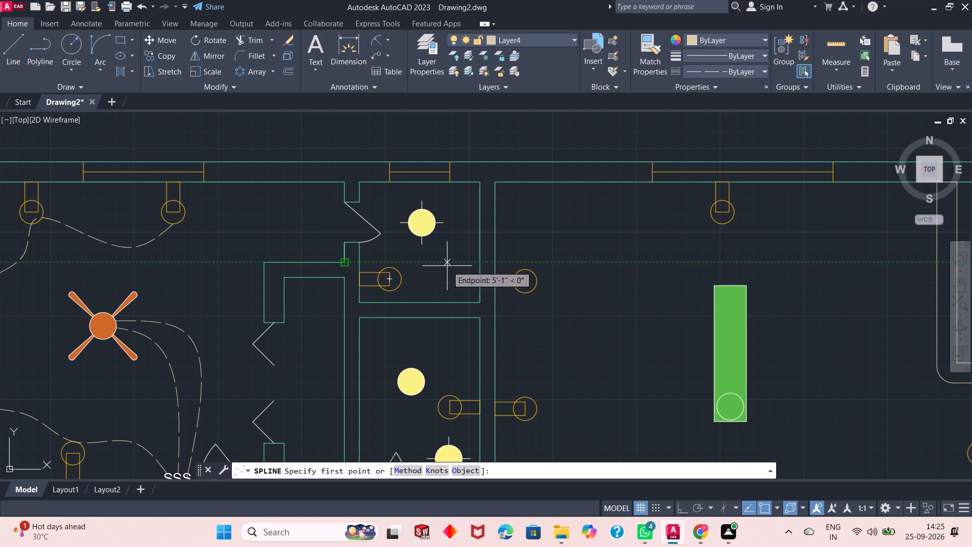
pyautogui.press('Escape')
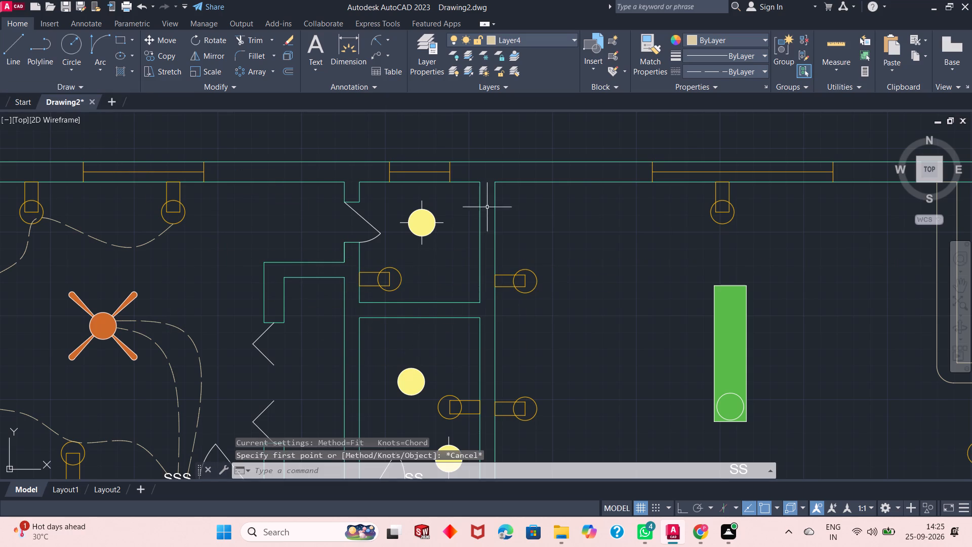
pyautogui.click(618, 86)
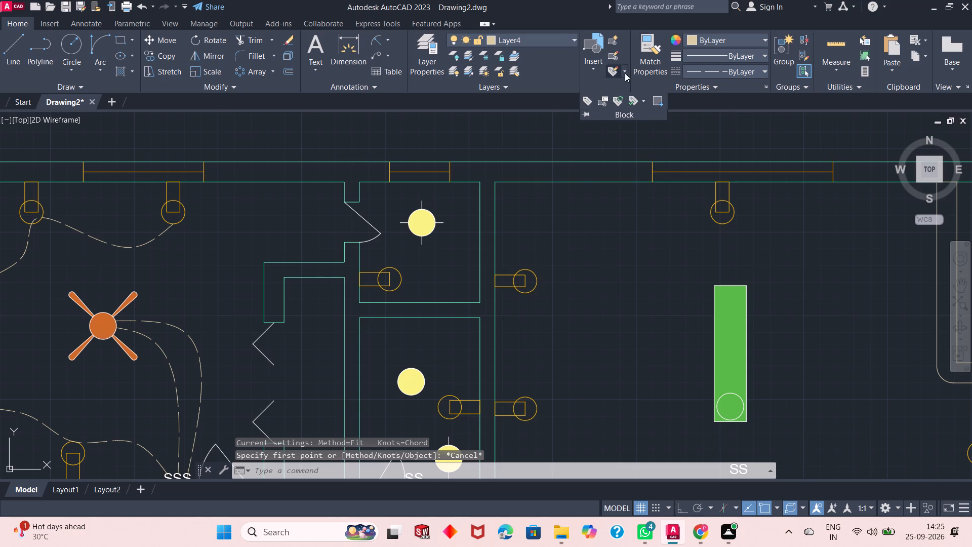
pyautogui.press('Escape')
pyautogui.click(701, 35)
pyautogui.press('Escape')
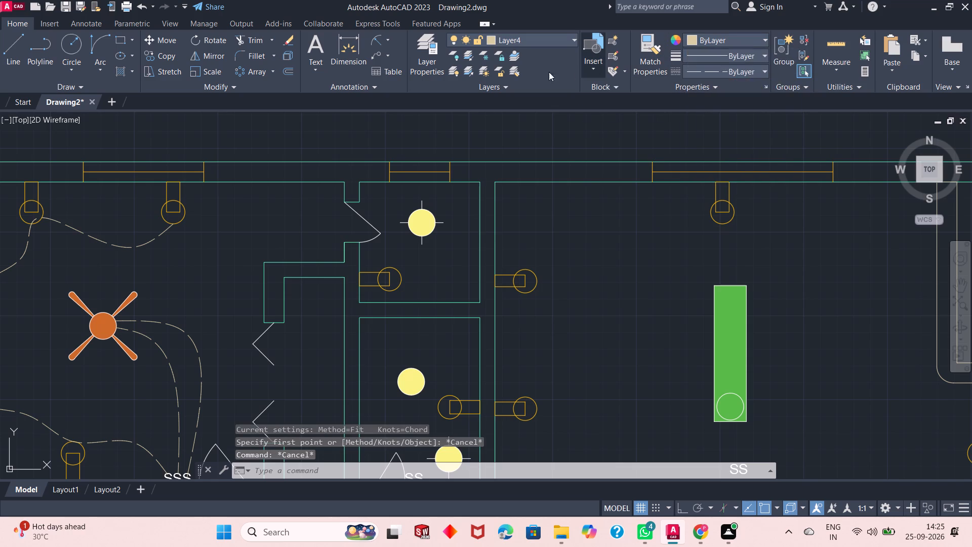
# On layer 0, place an attribute definition with tag S inside the small north room, just south of its west door.
pyautogui.click(509, 38)
pyautogui.click(508, 56)
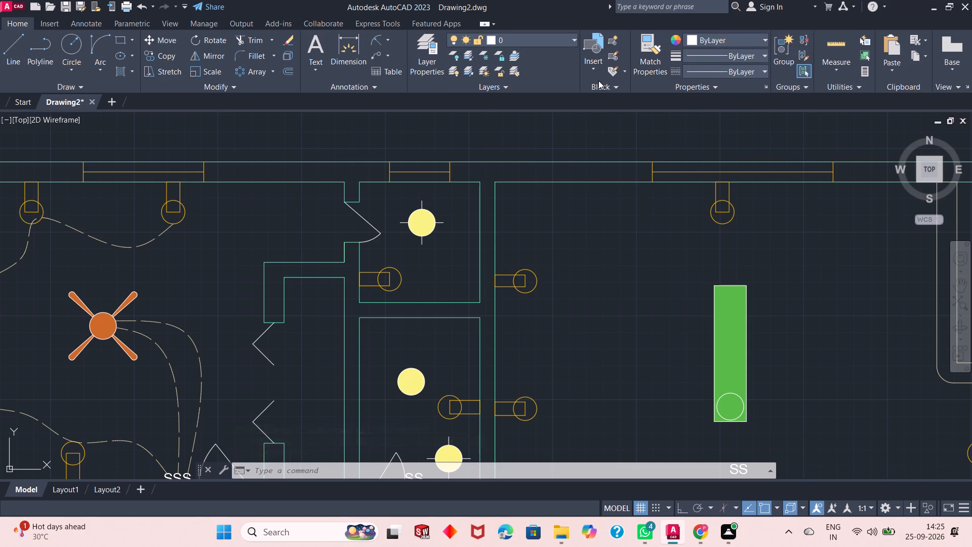
pyautogui.click(614, 88)
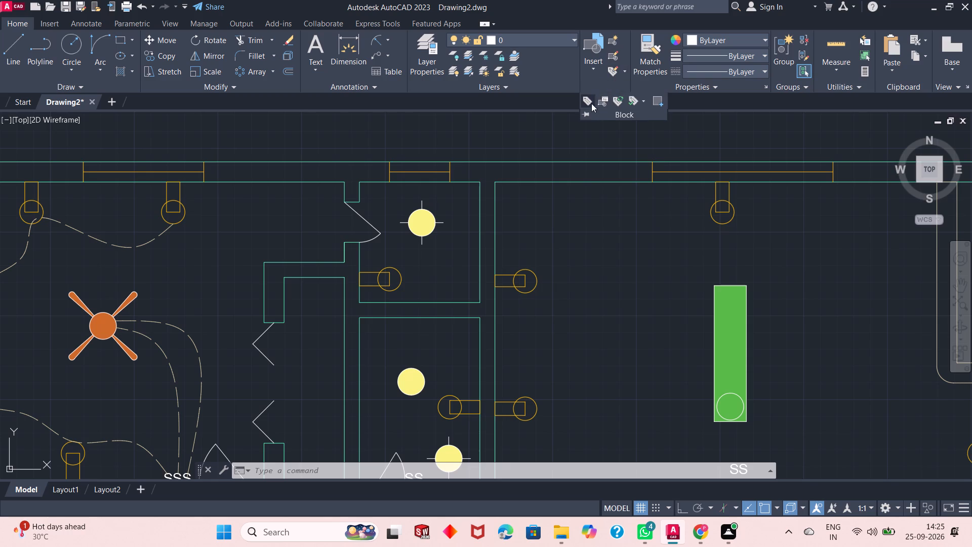
pyautogui.click(585, 98)
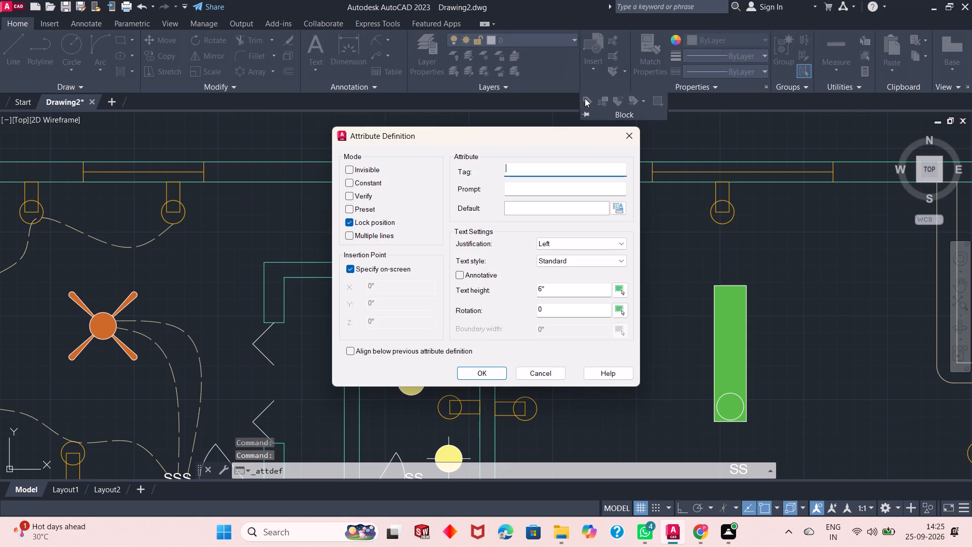
pyautogui.press('s')
pyautogui.press('Return')
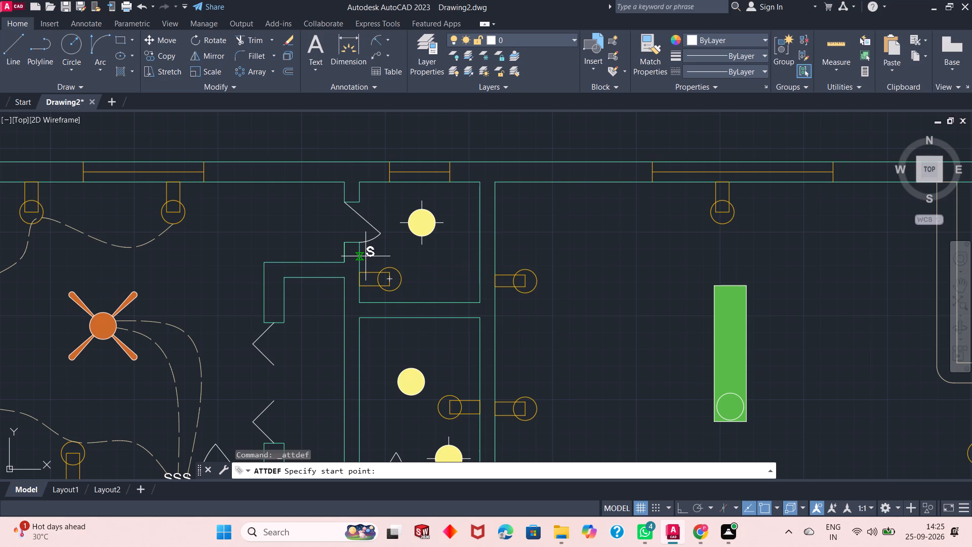
pyautogui.scroll(3, 366, 256)
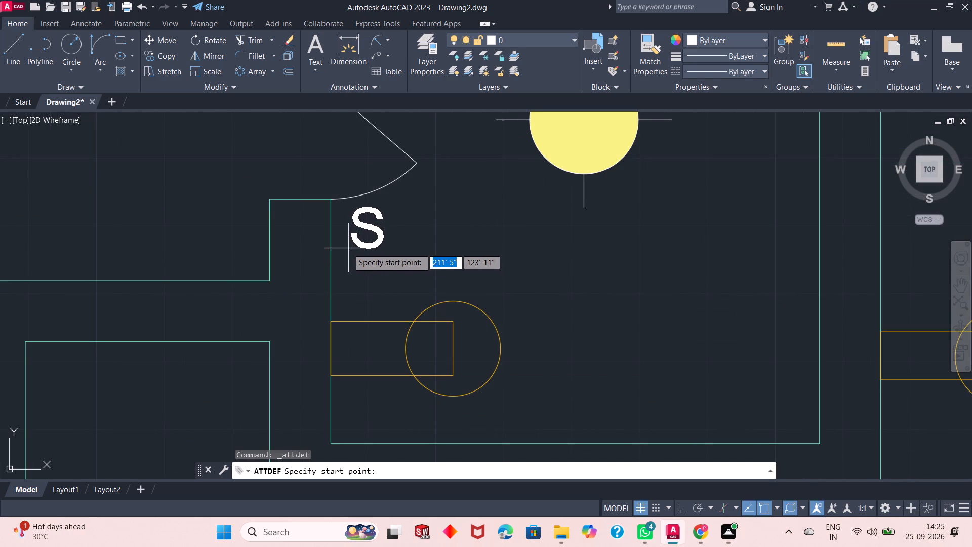
pyautogui.click(346, 248)
pyautogui.scroll(-3, 399, 250)
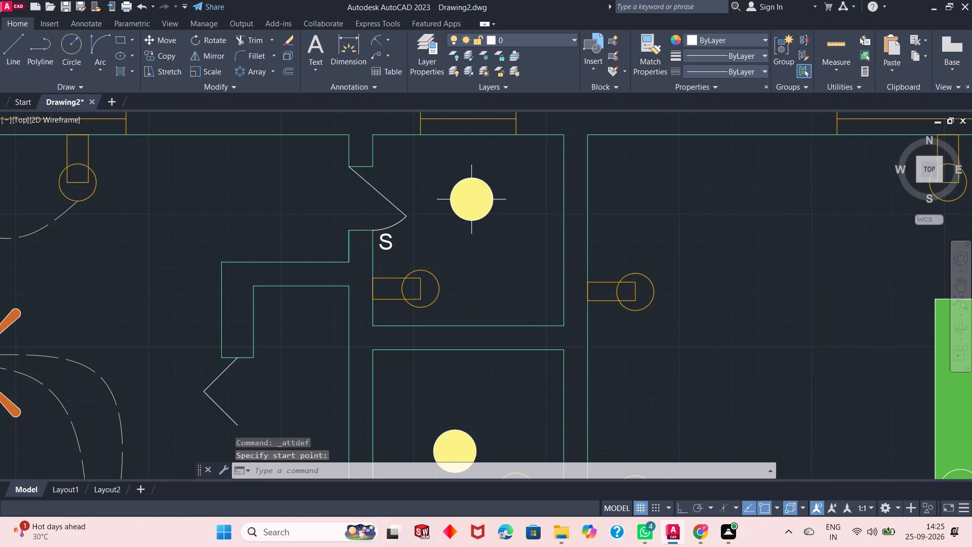
# Make Layer4 the current layer again.
pyautogui.click(538, 33)
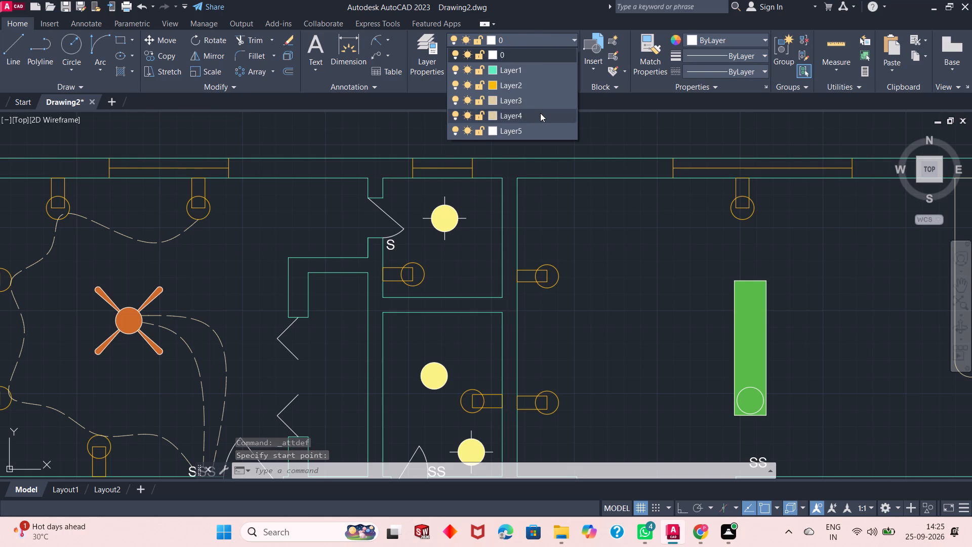
pyautogui.click(540, 113)
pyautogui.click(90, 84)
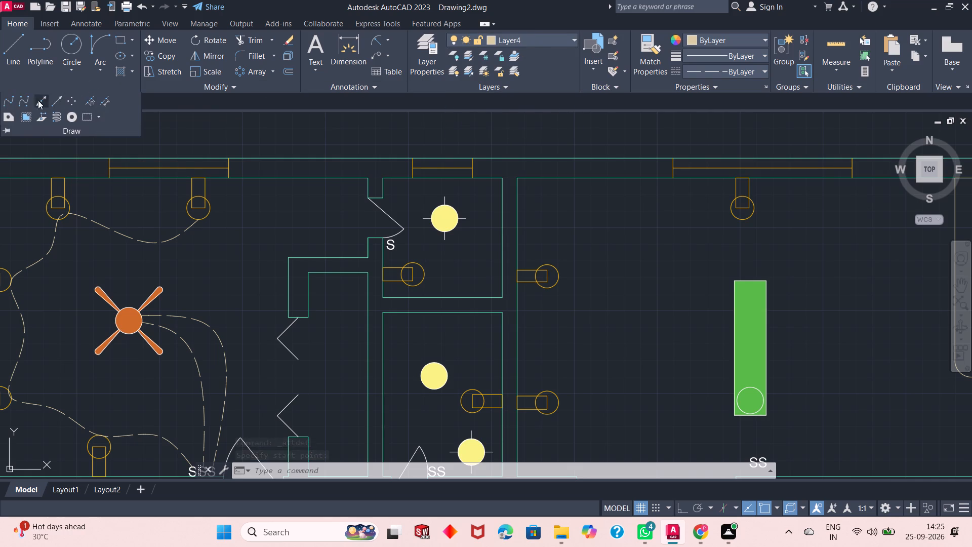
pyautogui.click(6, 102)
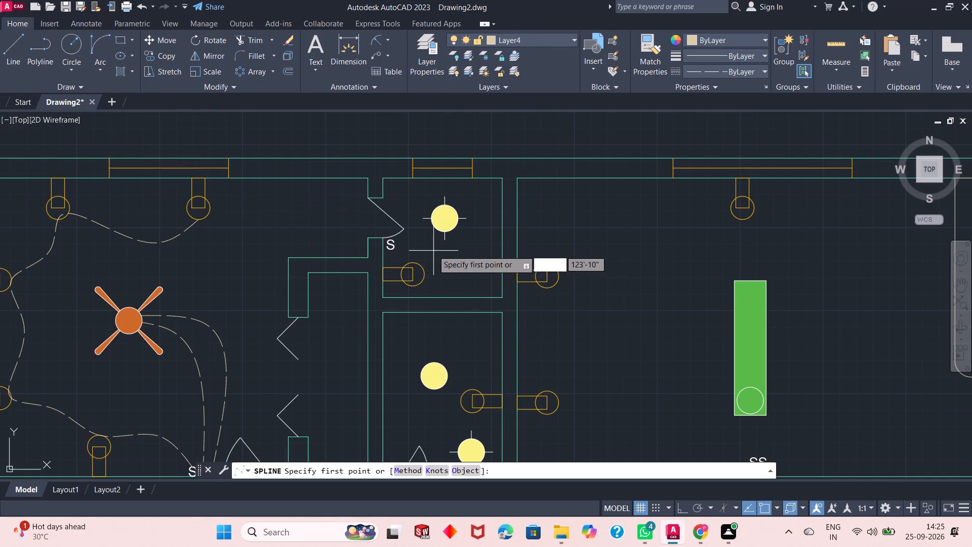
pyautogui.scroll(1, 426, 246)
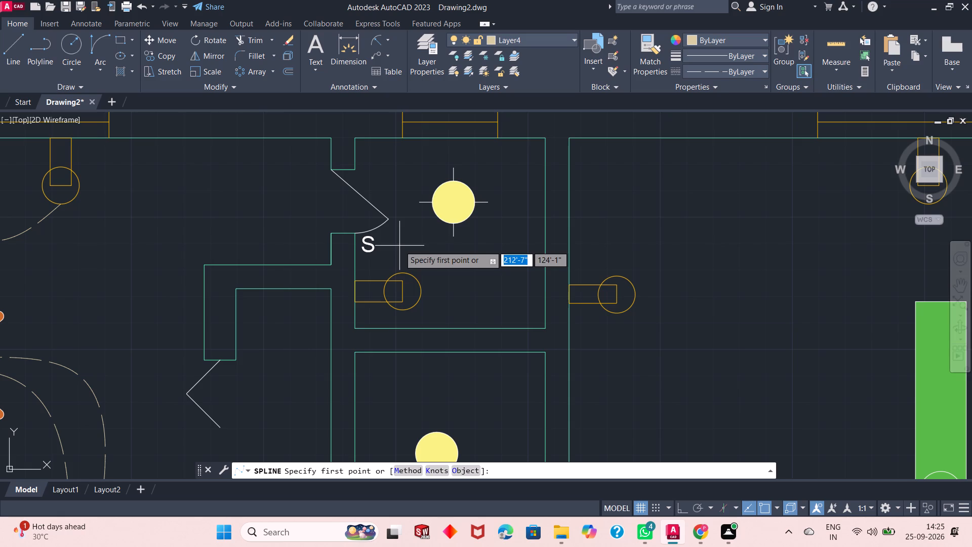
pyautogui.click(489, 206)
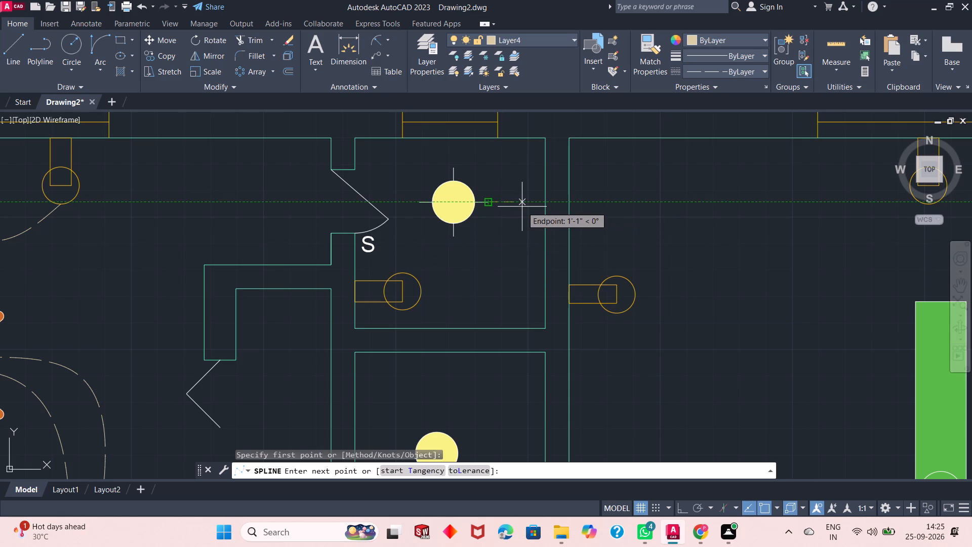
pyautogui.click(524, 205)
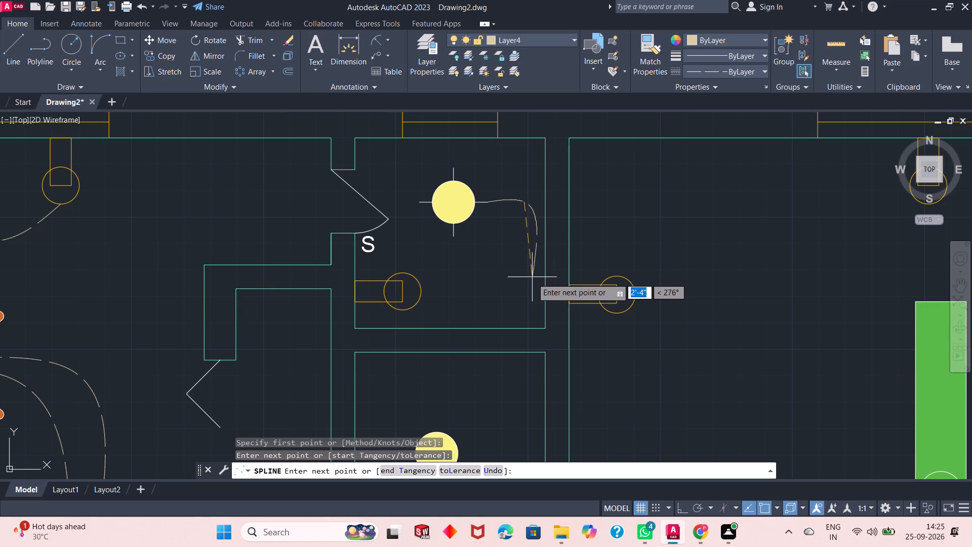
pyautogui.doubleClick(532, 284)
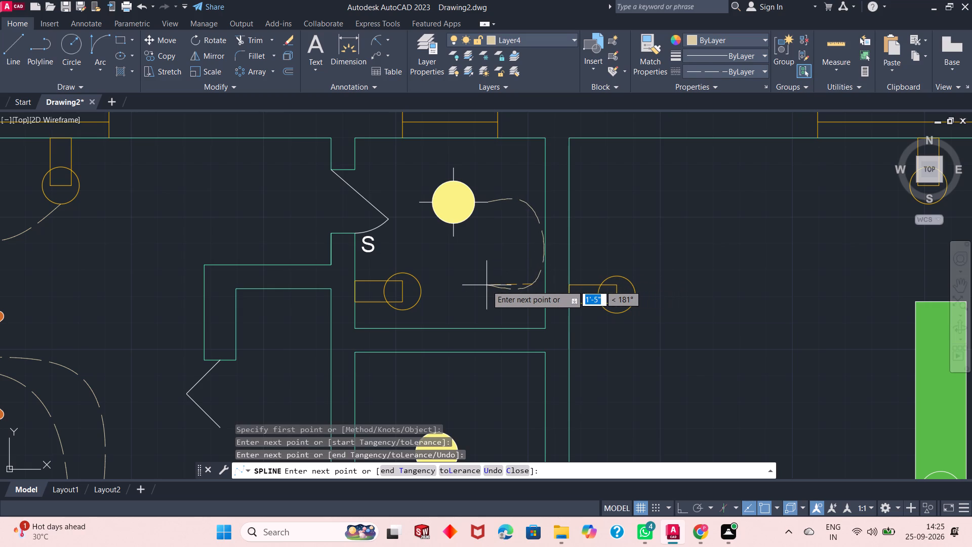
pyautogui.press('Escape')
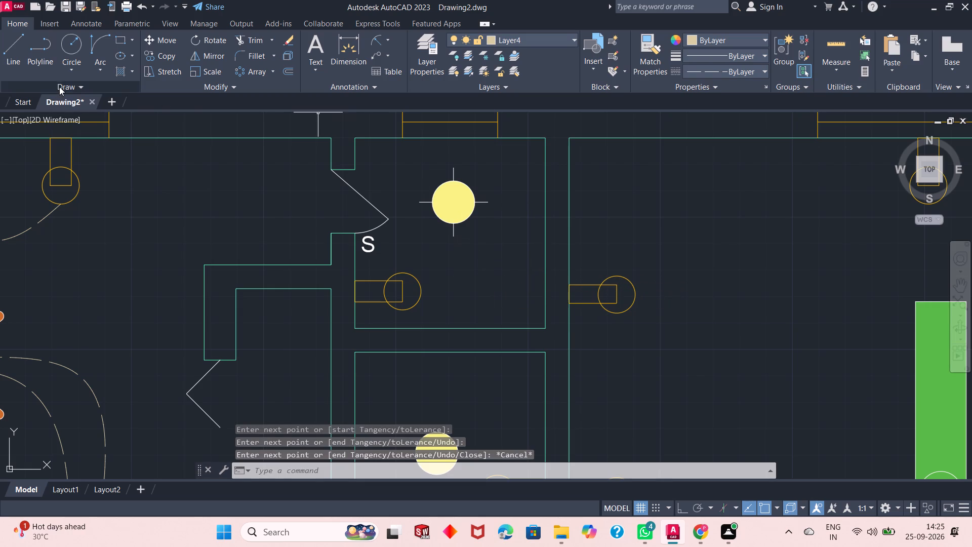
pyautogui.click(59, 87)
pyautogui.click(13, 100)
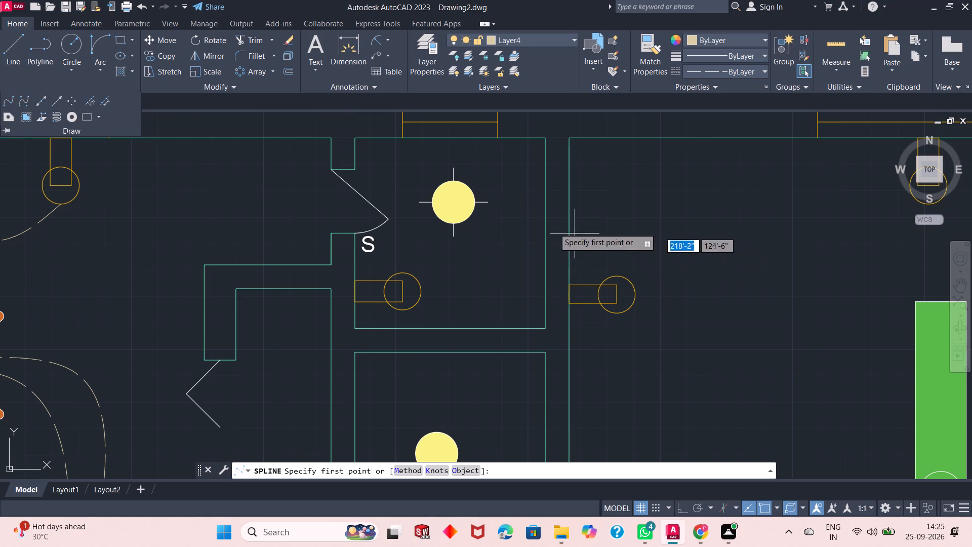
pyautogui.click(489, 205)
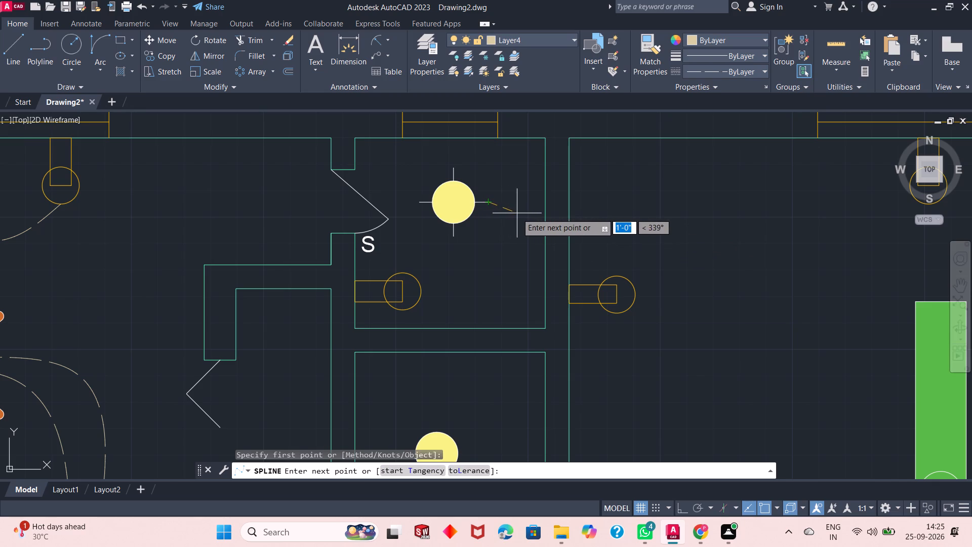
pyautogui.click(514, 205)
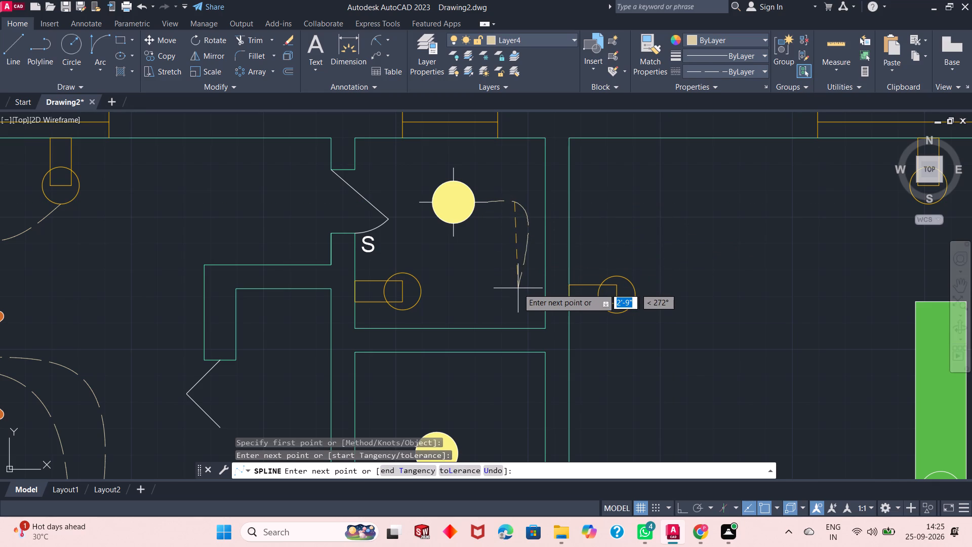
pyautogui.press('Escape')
# Draw a fit-point spline from the east end of the small north room's ceiling light, looping southeast and back west to the S tag.
pyautogui.click(70, 86)
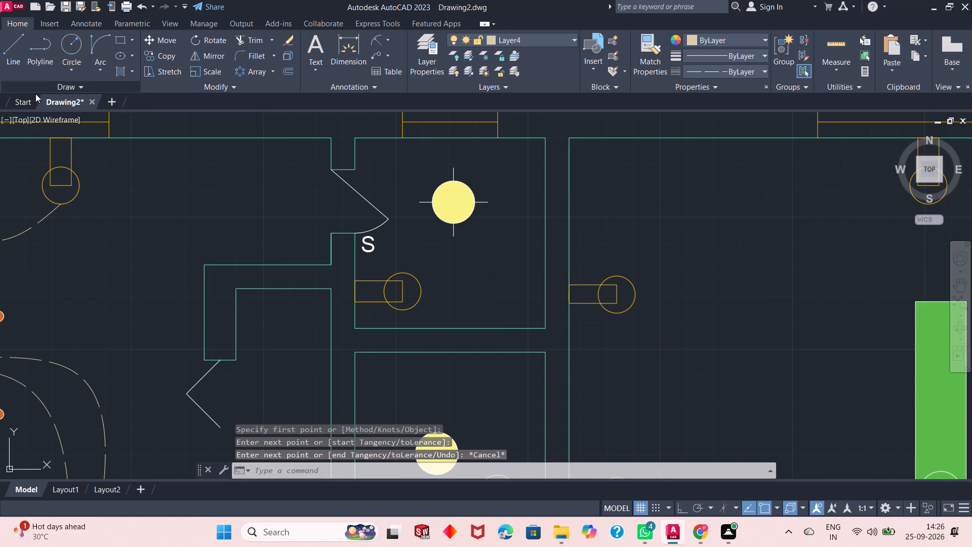
pyautogui.click(9, 103)
pyautogui.click(490, 204)
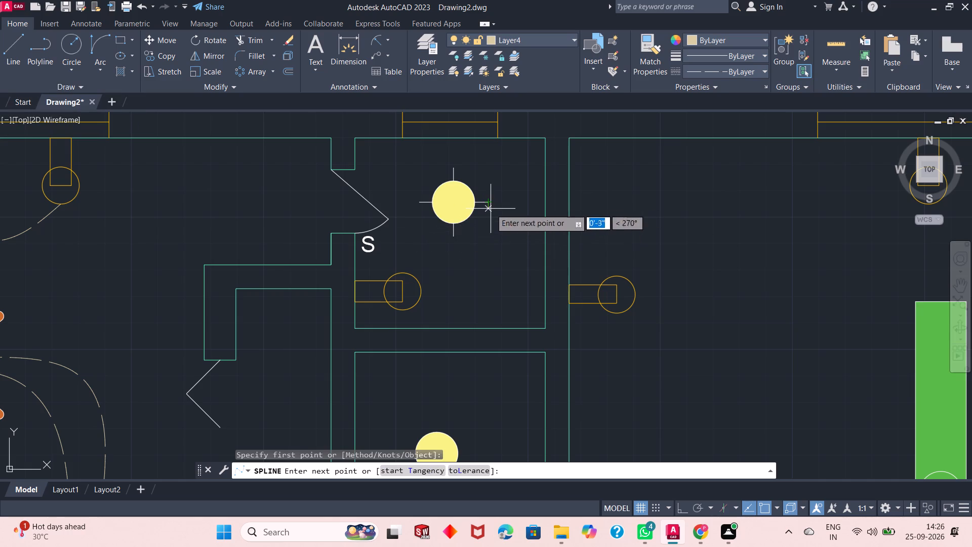
pyautogui.click(510, 209)
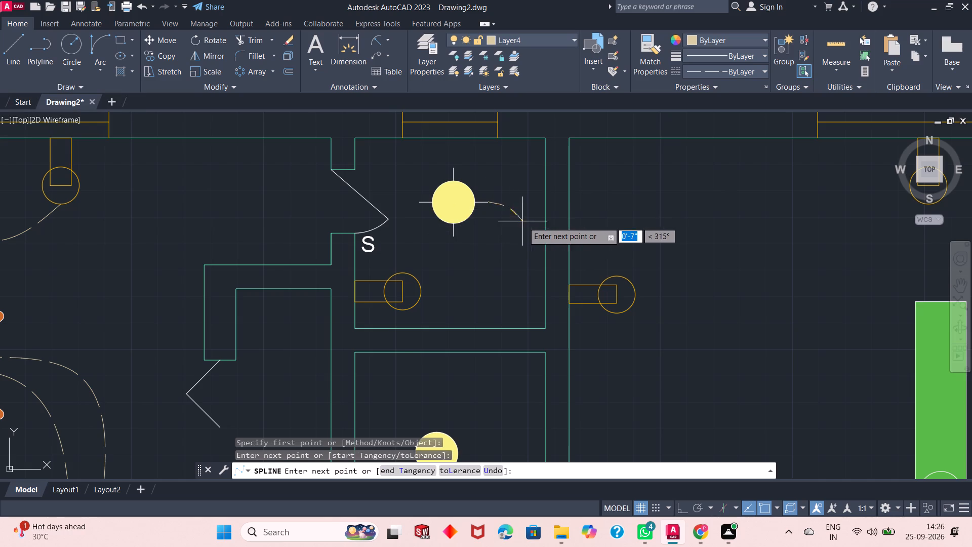
pyautogui.click(518, 301)
pyautogui.click(474, 304)
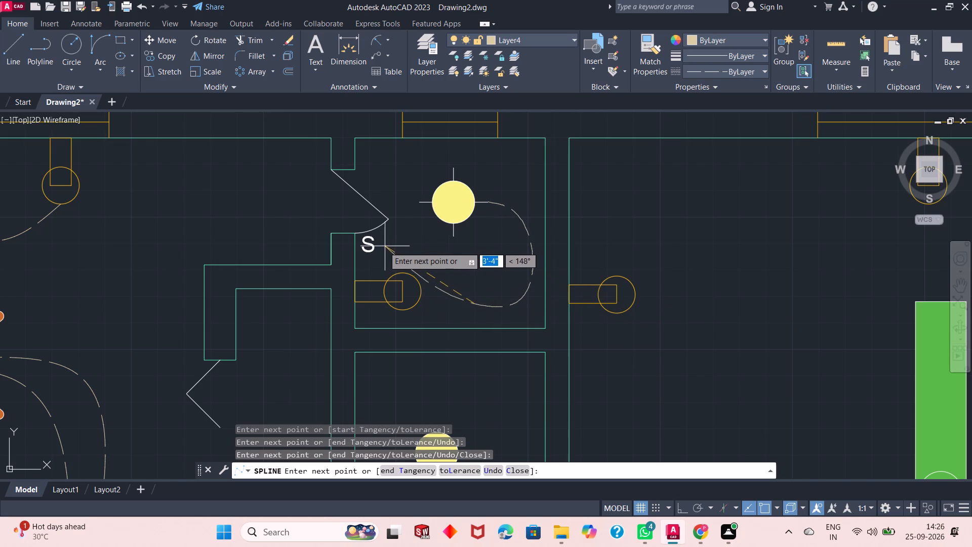
pyautogui.click(439, 261)
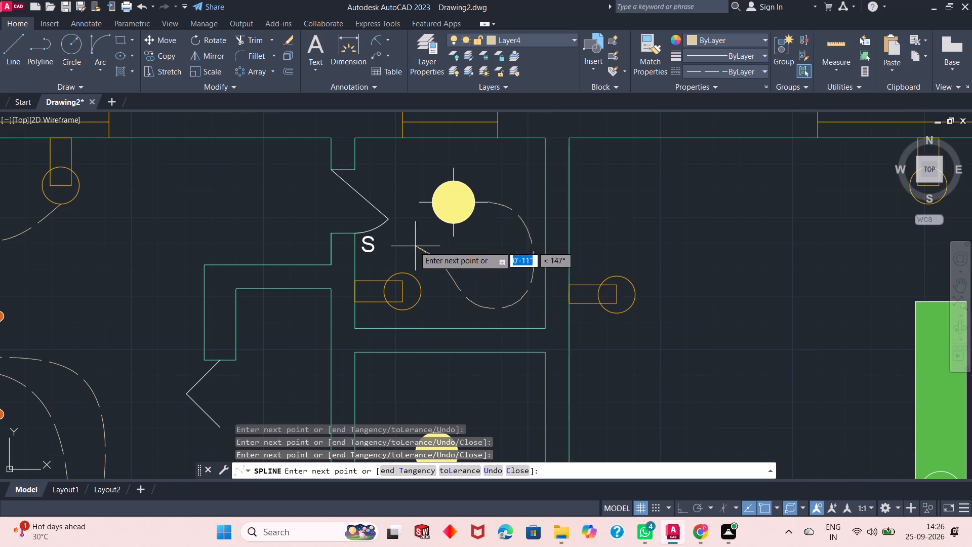
pyautogui.click(372, 248)
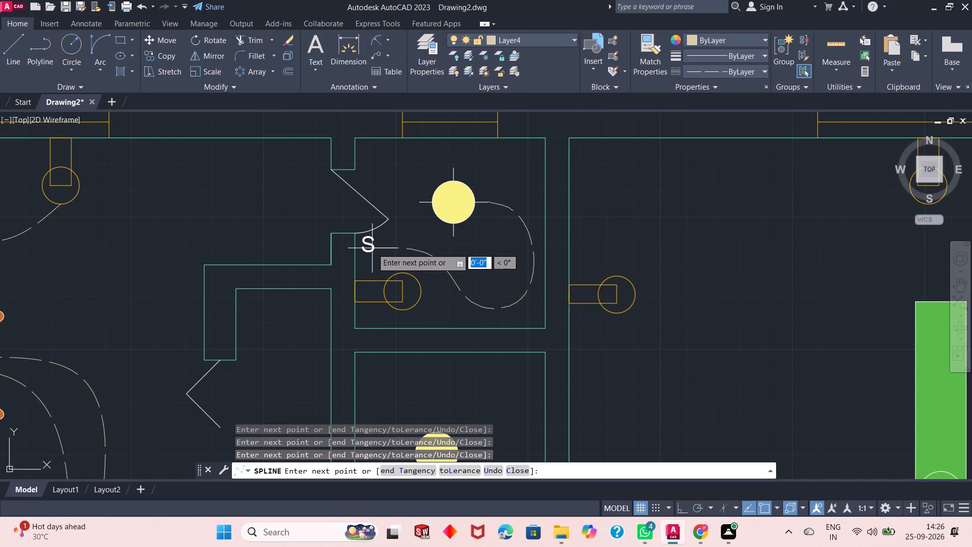
pyautogui.press('Return')
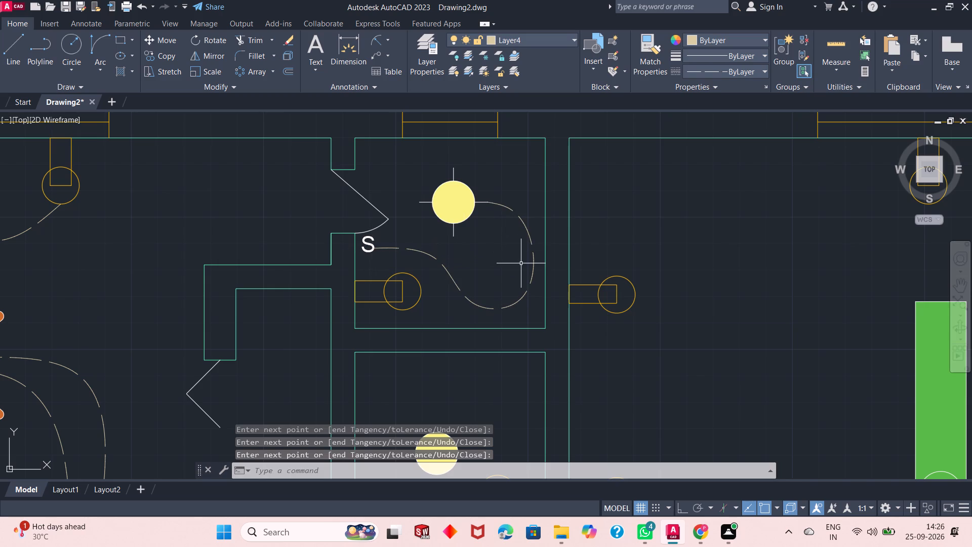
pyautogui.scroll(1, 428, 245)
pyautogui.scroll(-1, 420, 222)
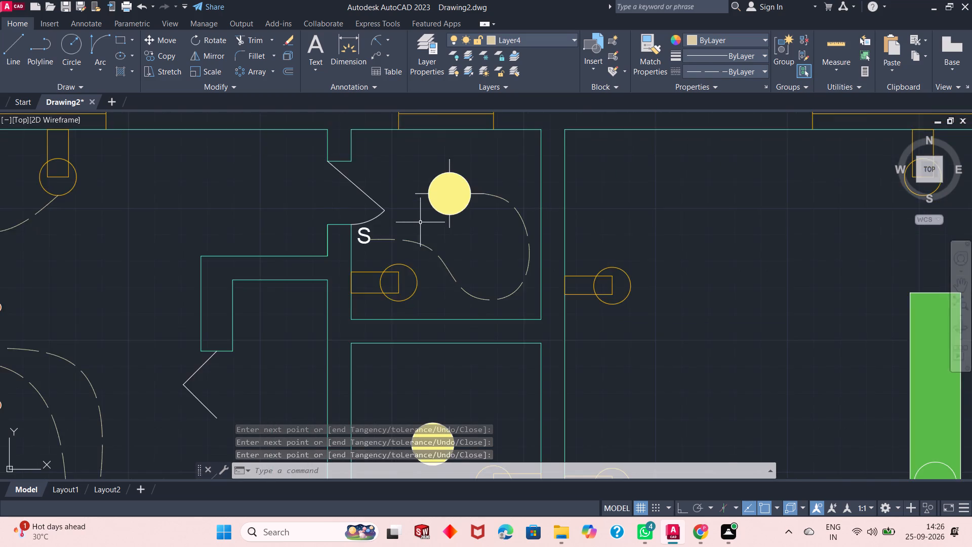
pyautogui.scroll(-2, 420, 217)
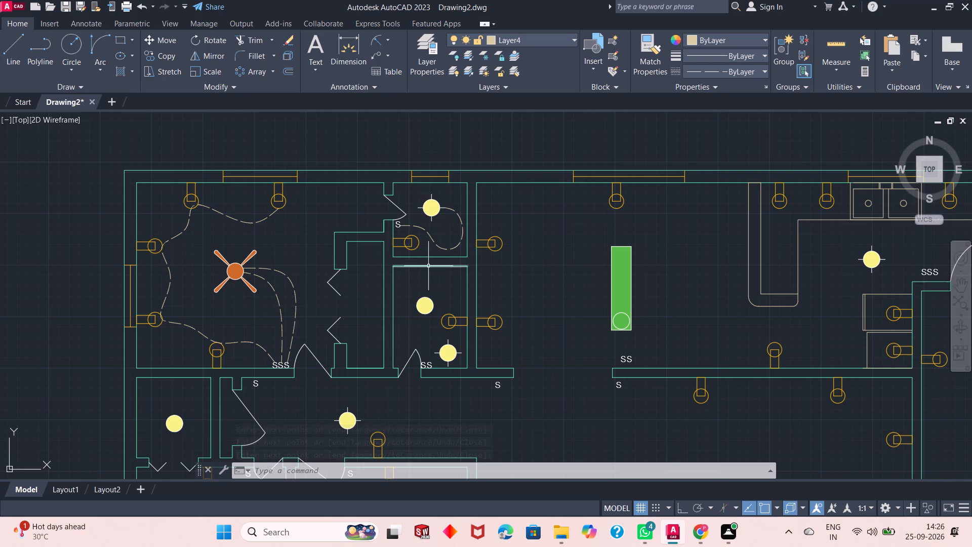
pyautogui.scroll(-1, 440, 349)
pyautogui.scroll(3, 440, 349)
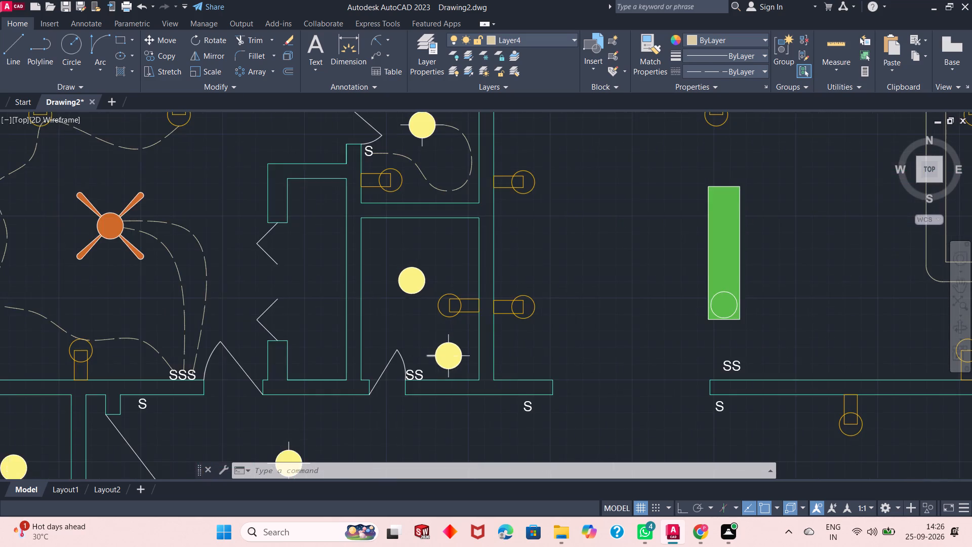
# Draw a fit-point spline from the north end of the lower small room's crosshair light, arching west and down to the second S of the SS tag.
pyautogui.scroll(-1, 342, 280)
pyautogui.scroll(1, 409, 305)
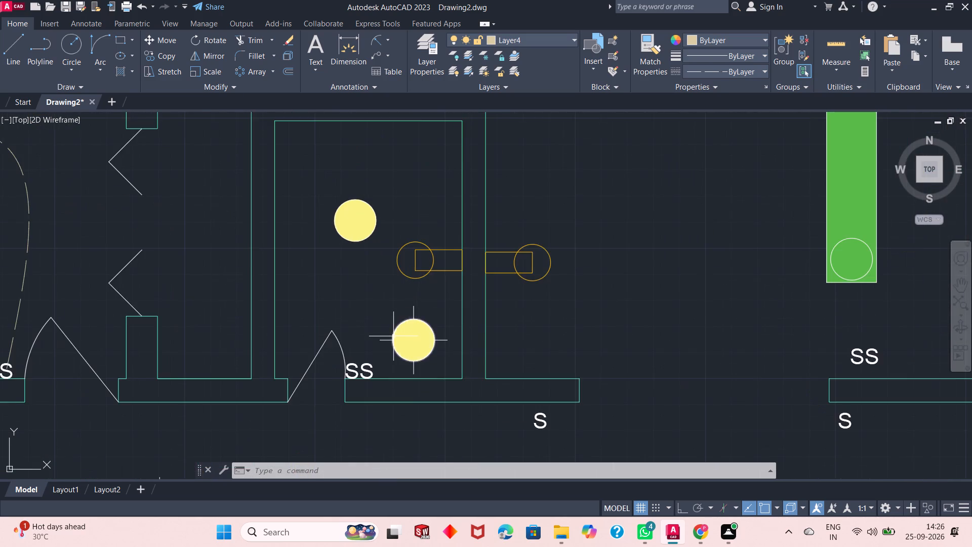
pyautogui.scroll(1, 392, 336)
pyautogui.scroll(-2, 387, 300)
pyautogui.scroll(1, 382, 297)
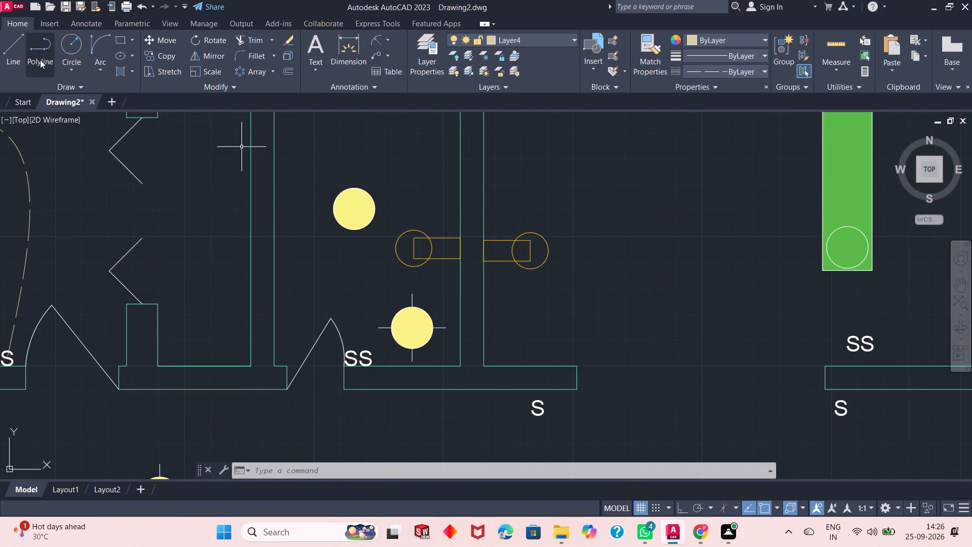
pyautogui.click(60, 83)
pyautogui.click(7, 102)
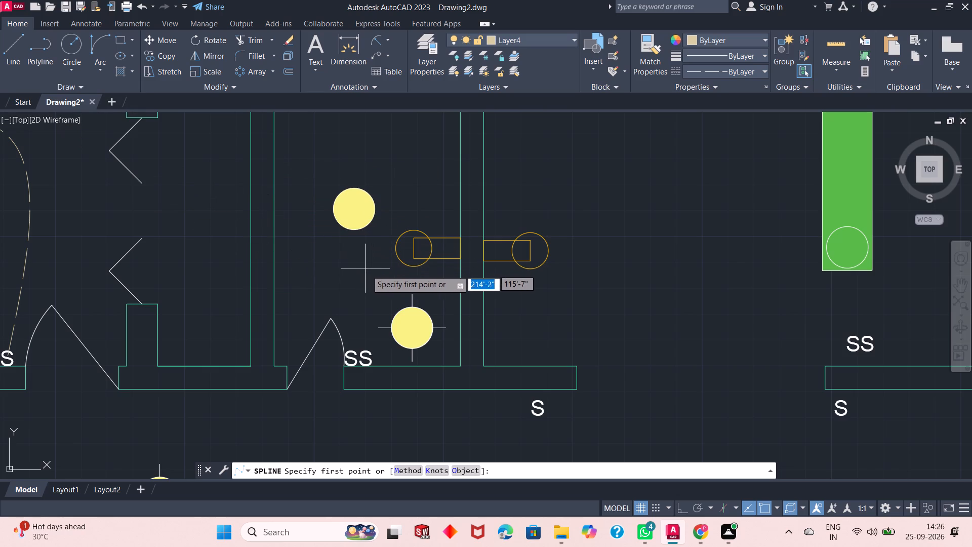
pyautogui.click(412, 294)
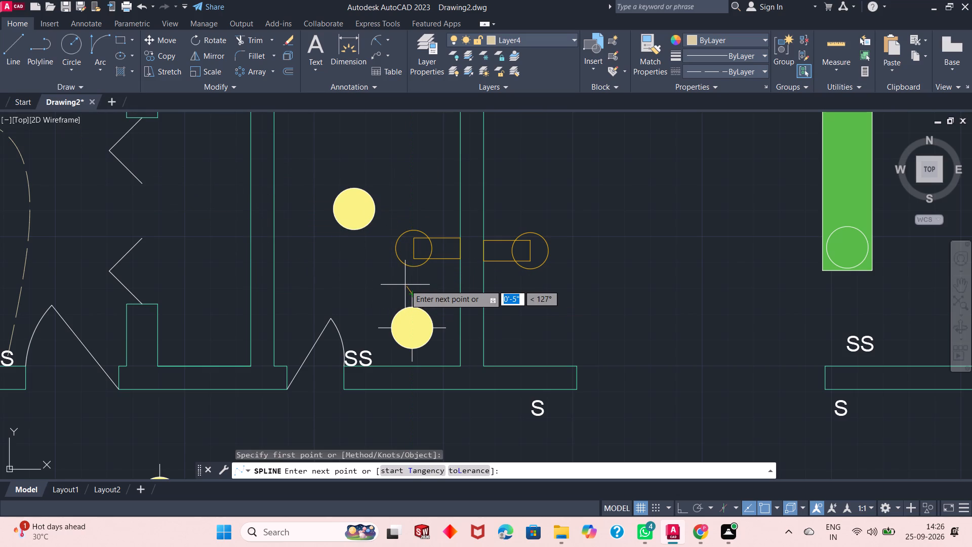
pyautogui.click(405, 282)
pyautogui.click(380, 280)
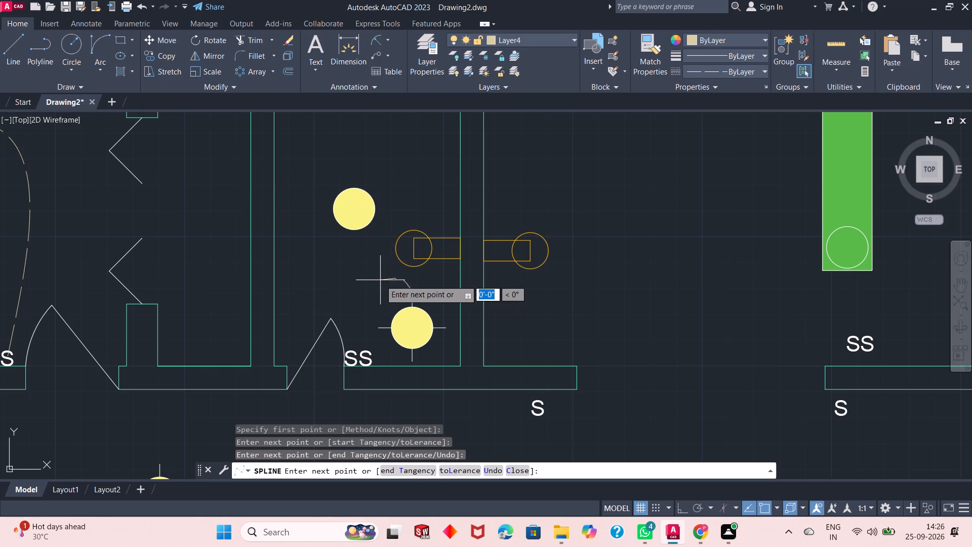
pyautogui.click(364, 304)
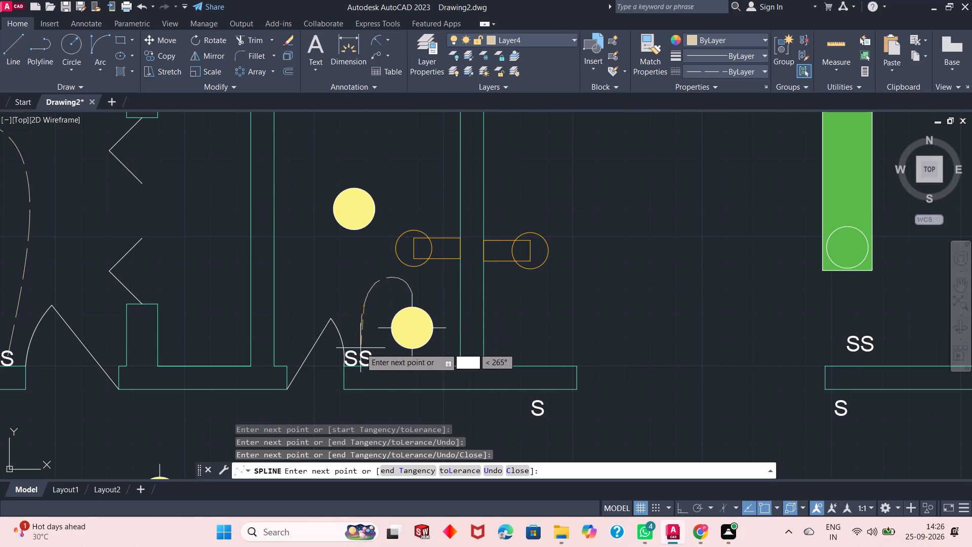
pyautogui.click(363, 355)
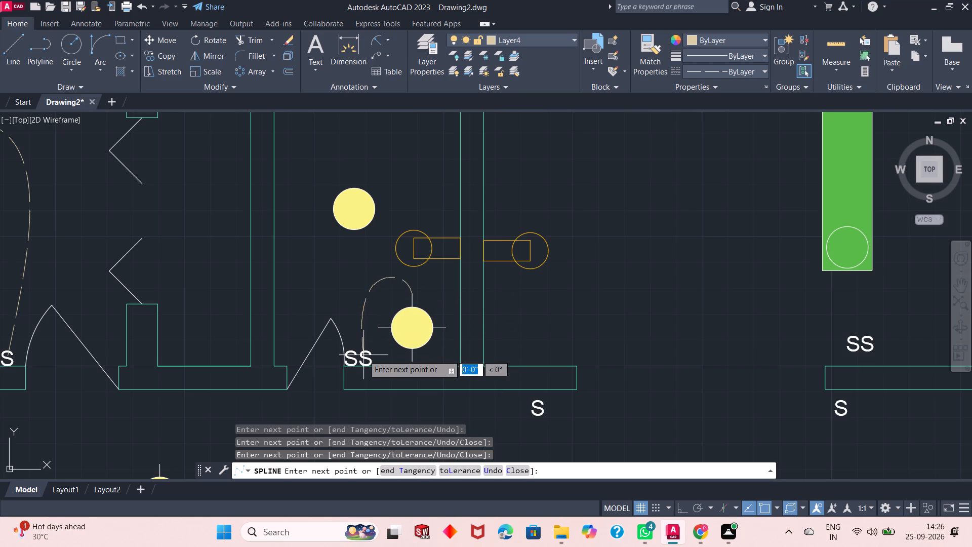
pyautogui.rightClick(363, 355)
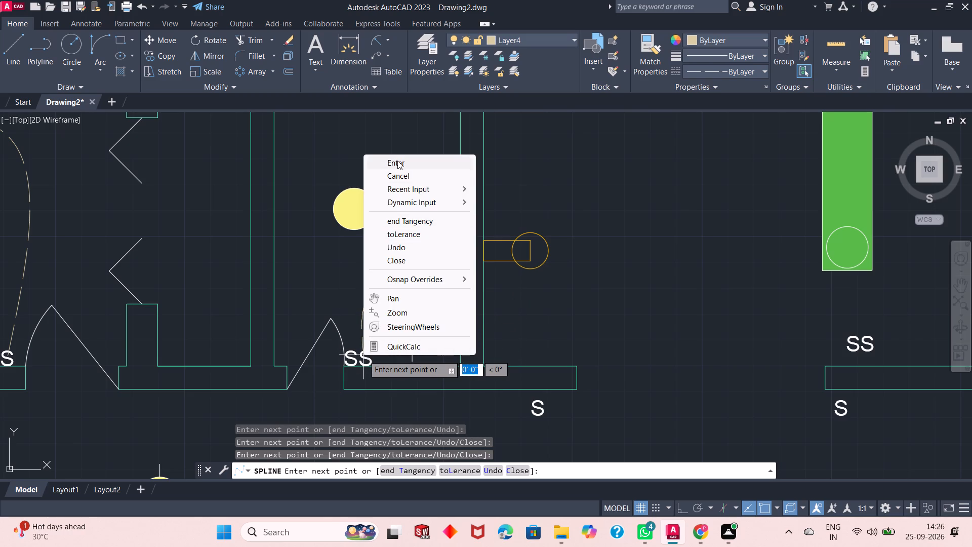
pyautogui.click(397, 161)
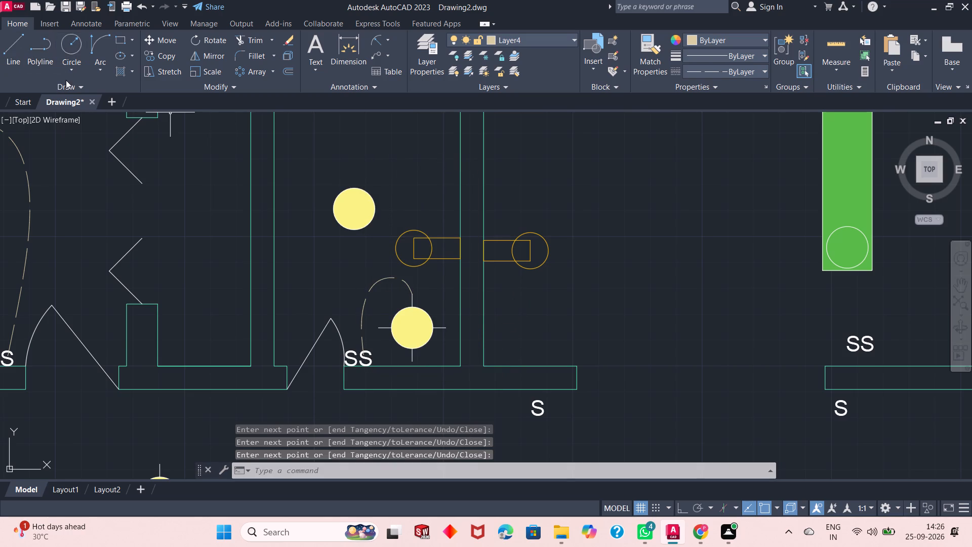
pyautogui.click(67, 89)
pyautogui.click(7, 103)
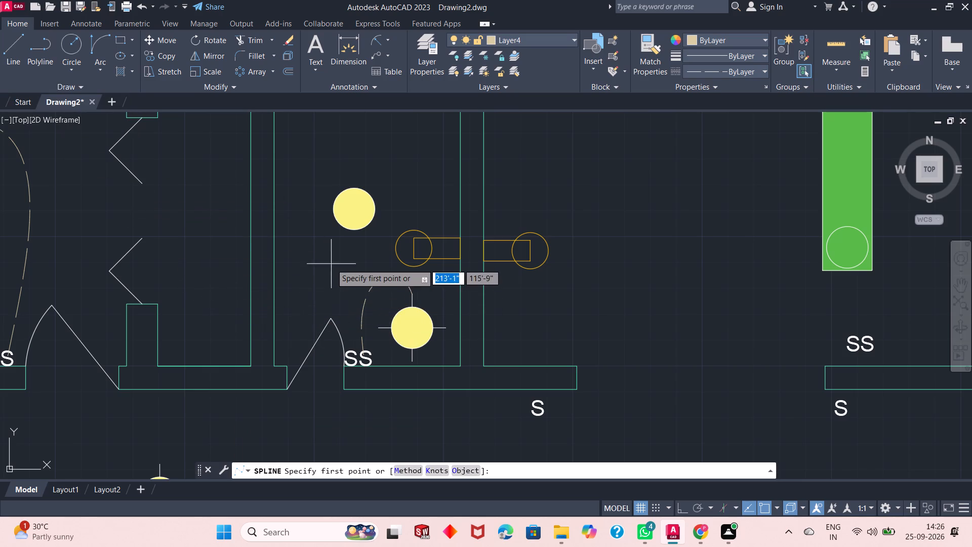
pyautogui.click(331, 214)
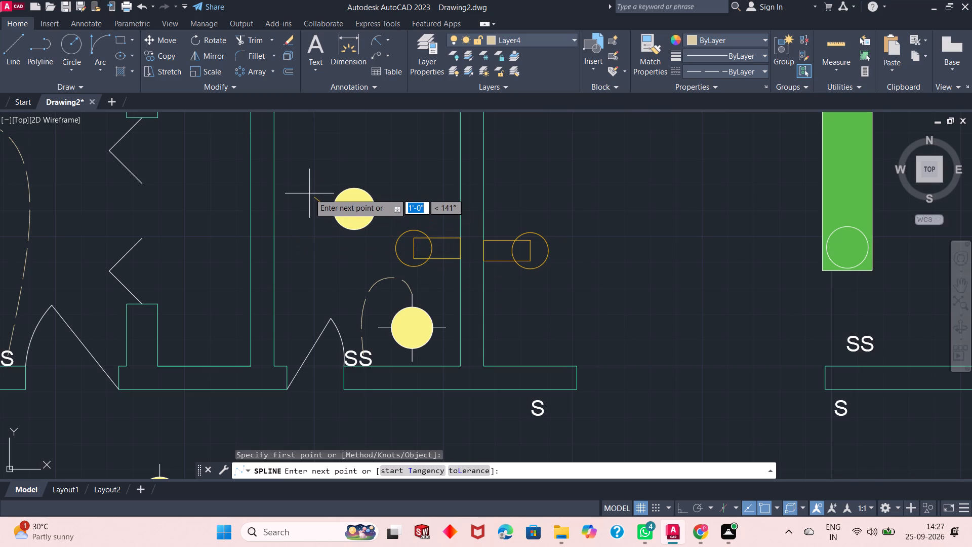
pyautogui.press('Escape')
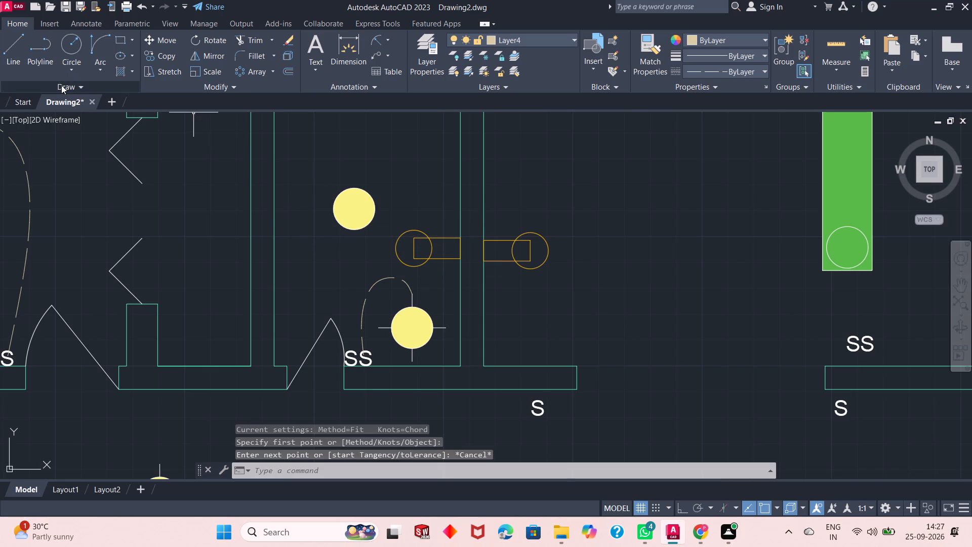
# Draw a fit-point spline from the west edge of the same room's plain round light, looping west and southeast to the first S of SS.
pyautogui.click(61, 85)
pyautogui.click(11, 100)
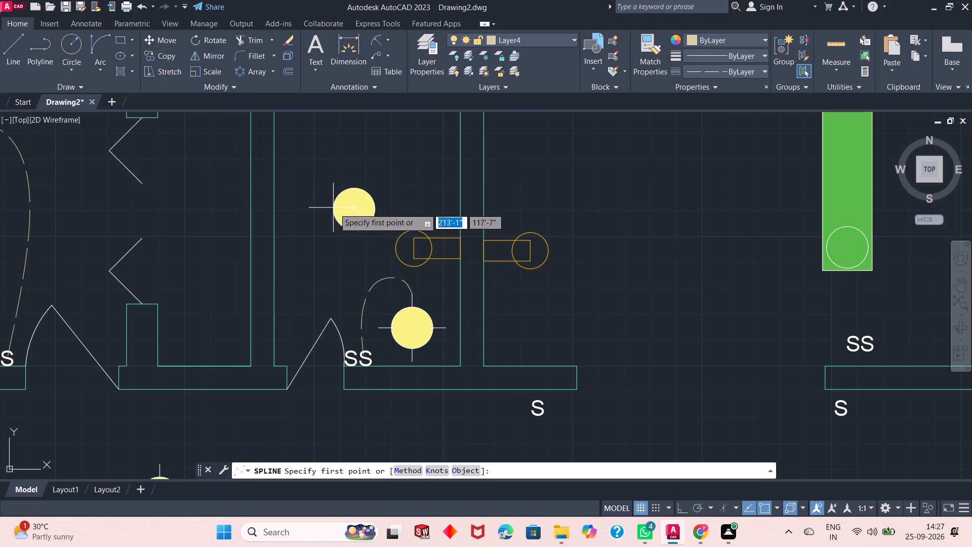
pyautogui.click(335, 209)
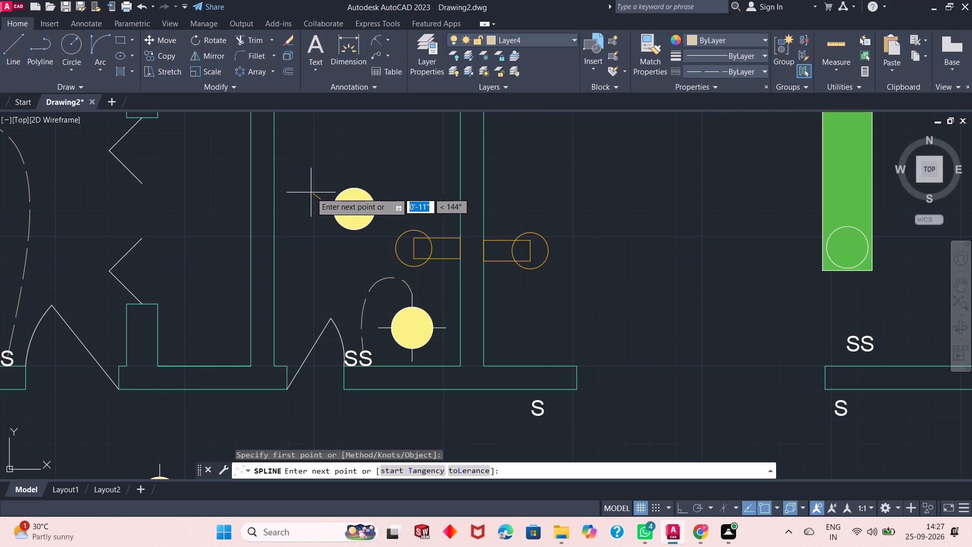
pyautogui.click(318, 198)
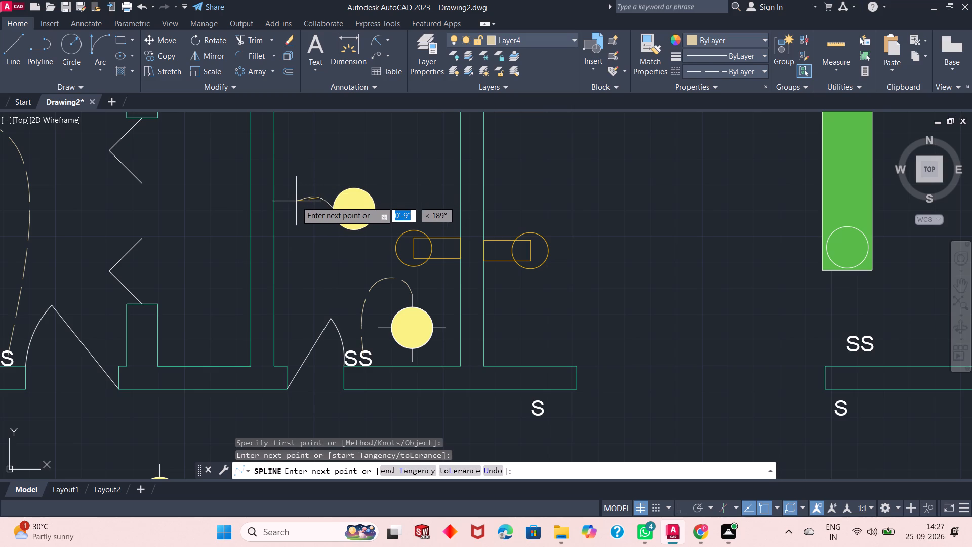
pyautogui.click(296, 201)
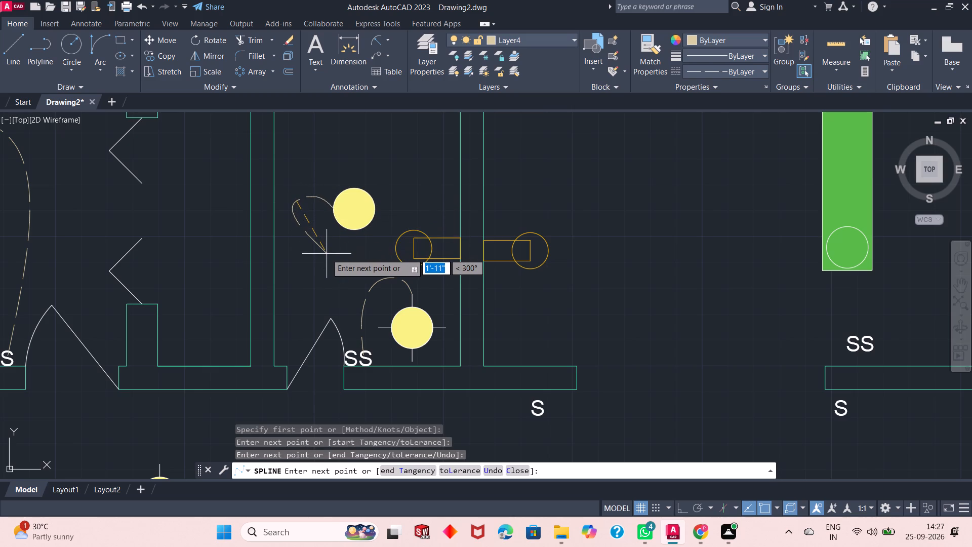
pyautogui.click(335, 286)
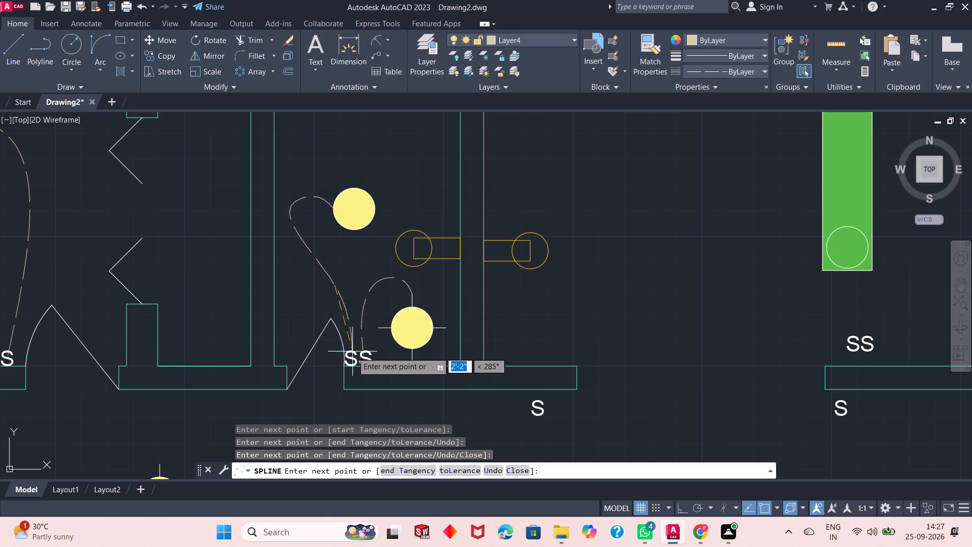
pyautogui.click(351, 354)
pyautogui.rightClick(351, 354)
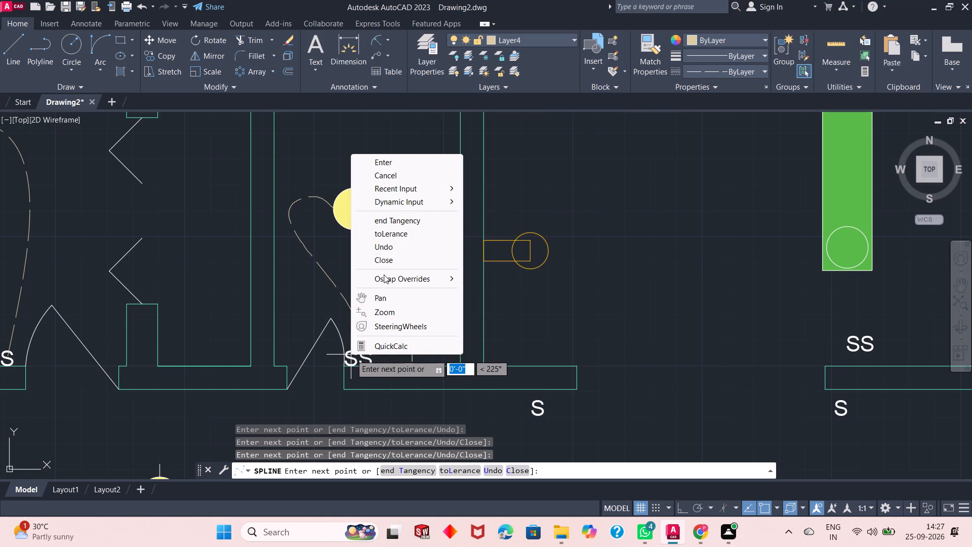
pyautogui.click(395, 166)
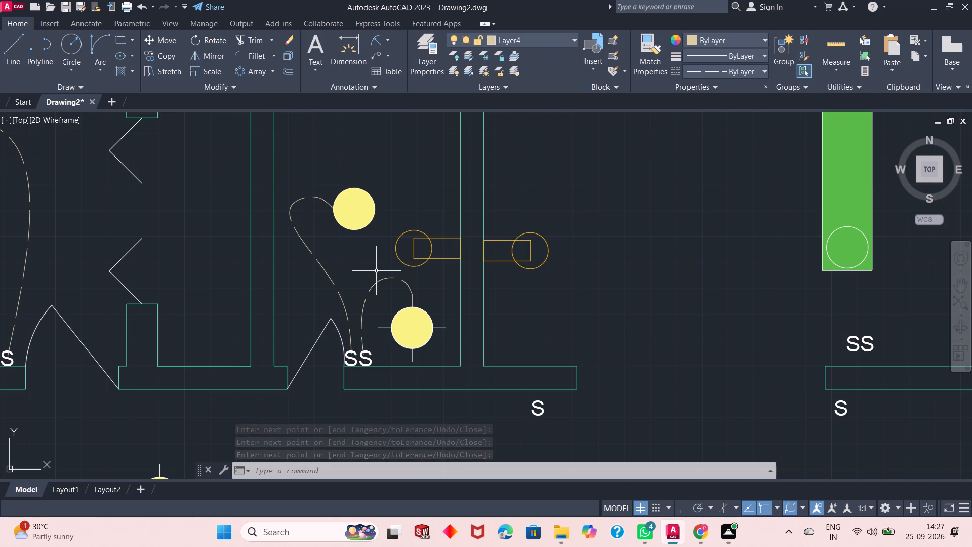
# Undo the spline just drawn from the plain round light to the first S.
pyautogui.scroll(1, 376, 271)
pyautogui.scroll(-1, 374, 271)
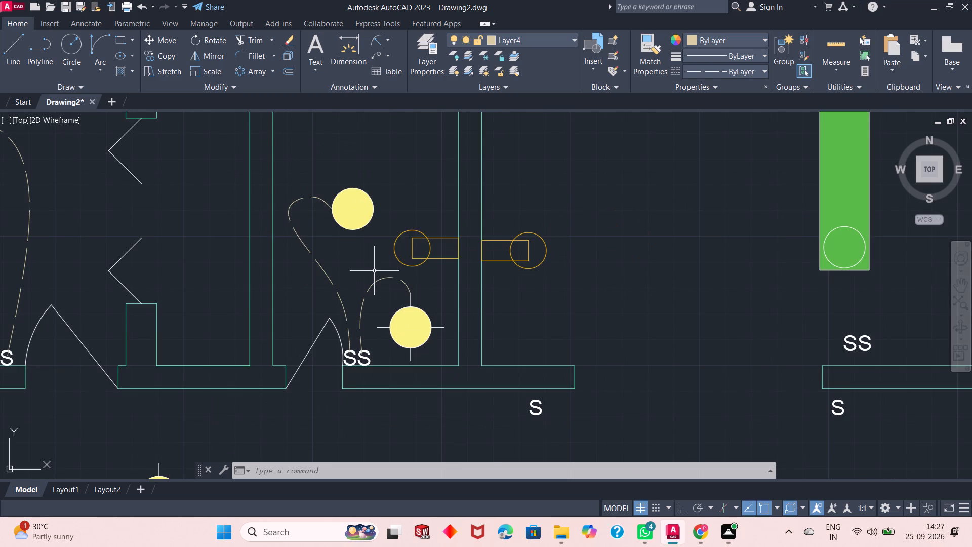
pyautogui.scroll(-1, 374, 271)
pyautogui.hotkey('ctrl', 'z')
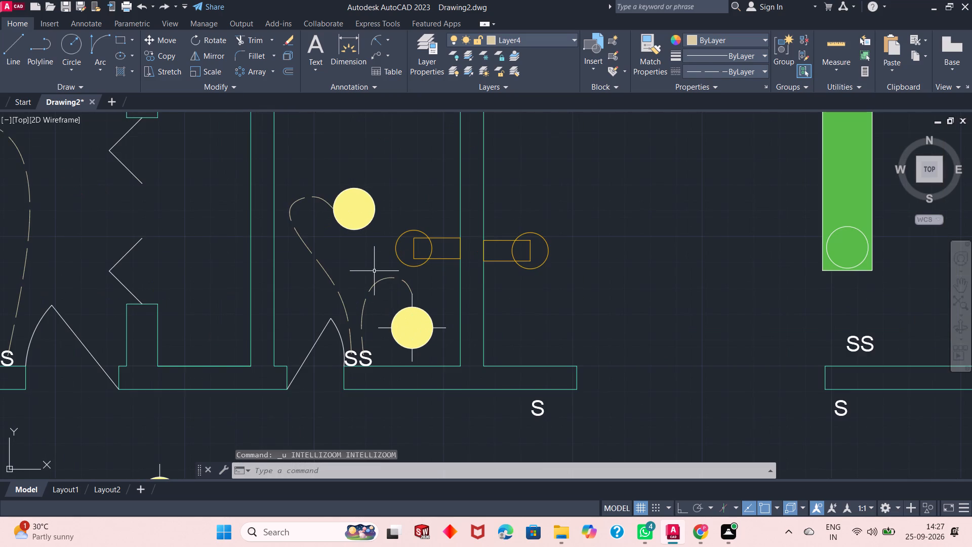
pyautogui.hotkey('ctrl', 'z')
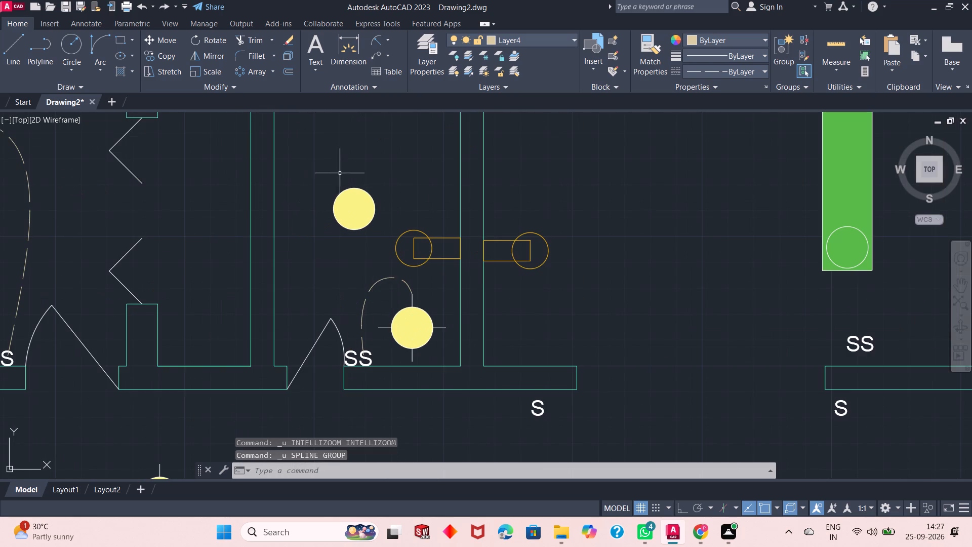
# Draw a fit-point spline from the northwest edge of the plain round light, looping west and then southeast to the first S of the SS tag.
pyautogui.click(38, 82)
pyautogui.click(11, 97)
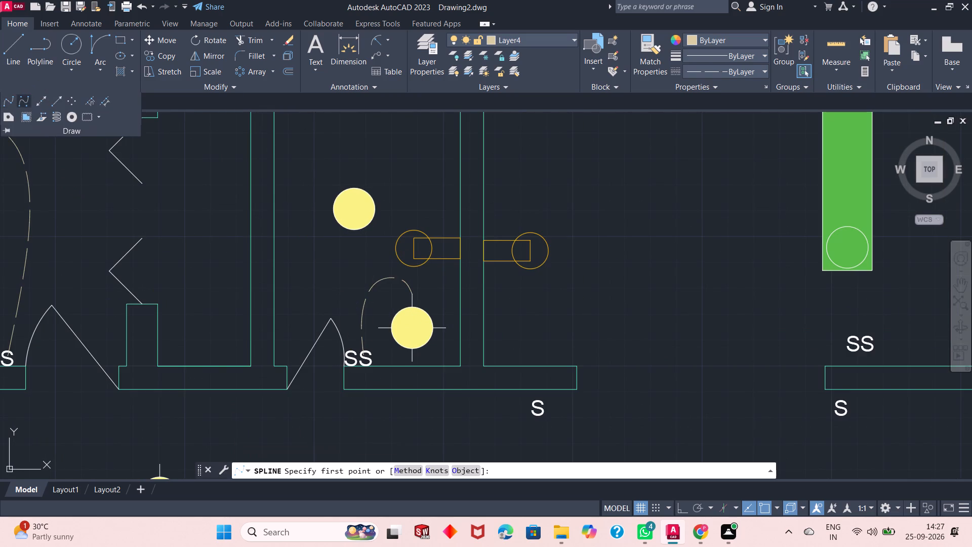
pyautogui.click(341, 192)
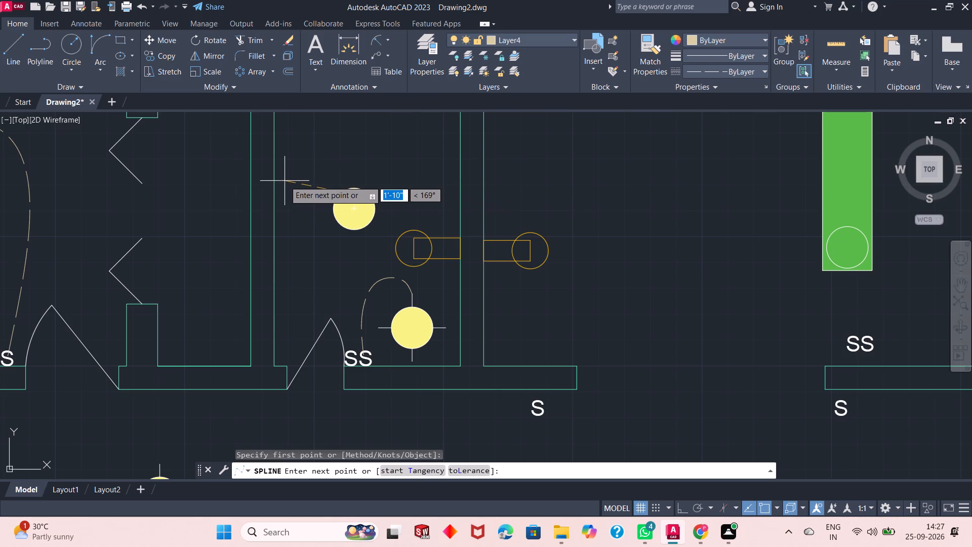
pyautogui.click(312, 182)
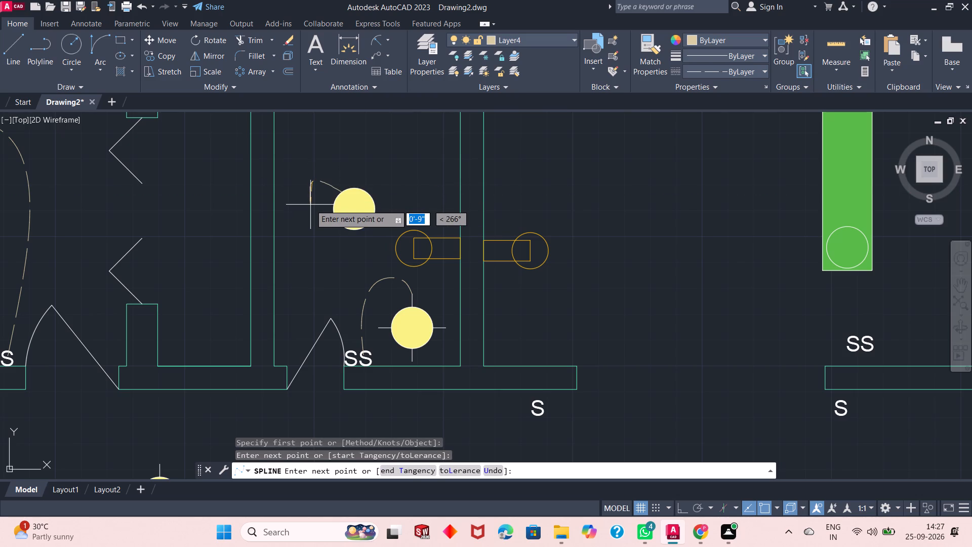
pyautogui.click(297, 202)
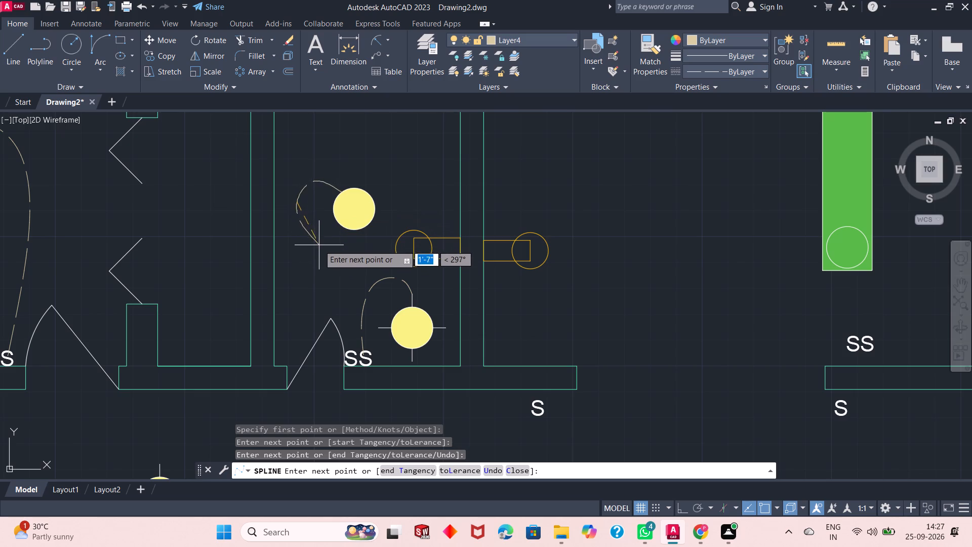
pyautogui.click(334, 265)
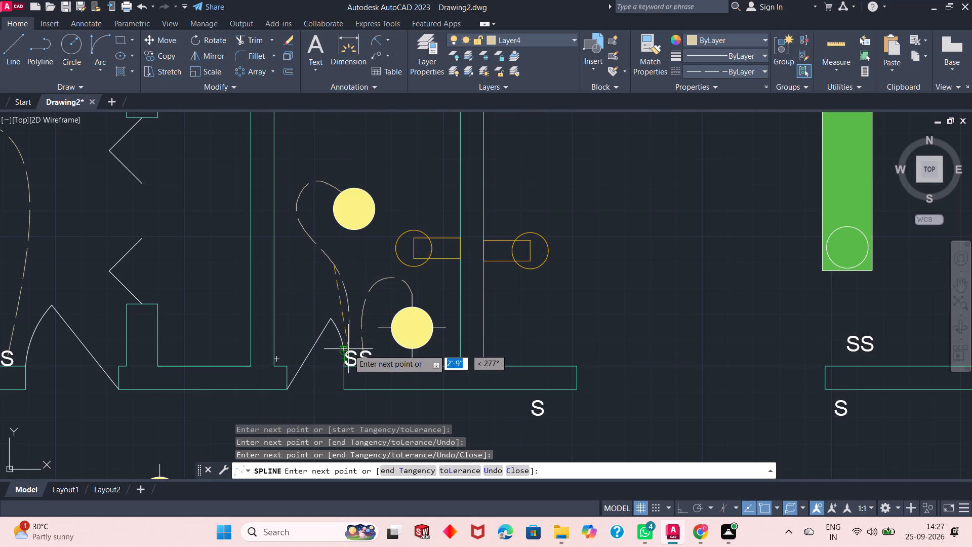
pyautogui.scroll(1, 351, 344)
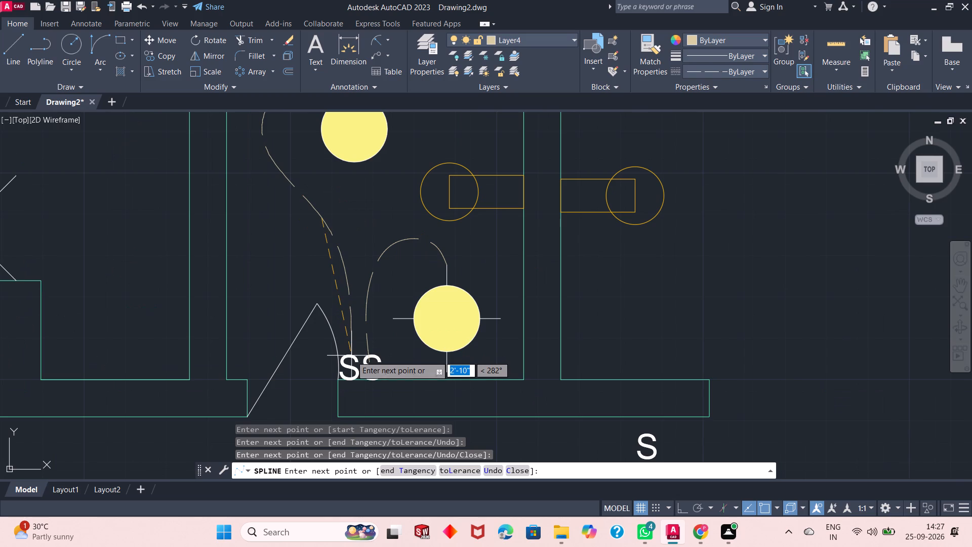
pyautogui.click(350, 355)
pyautogui.rightClick(349, 354)
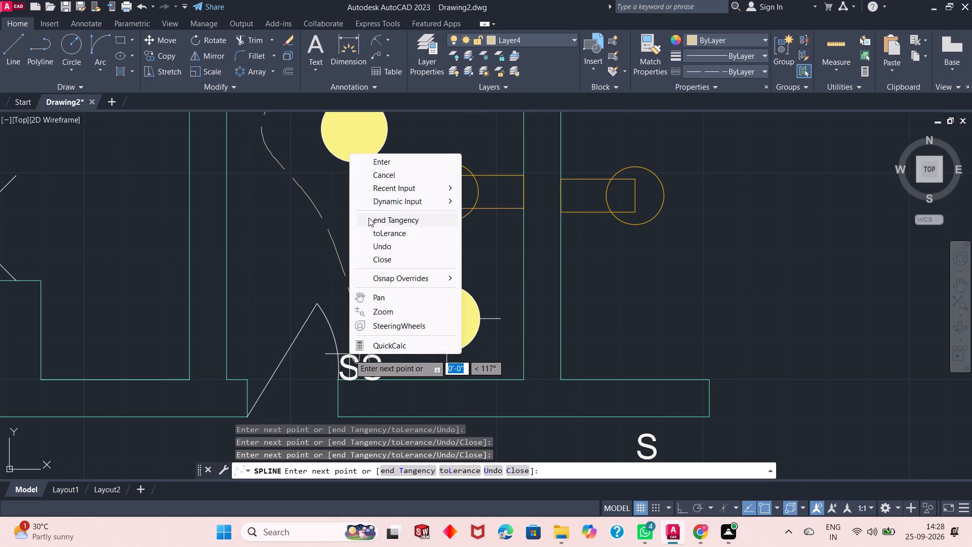
pyautogui.click(381, 164)
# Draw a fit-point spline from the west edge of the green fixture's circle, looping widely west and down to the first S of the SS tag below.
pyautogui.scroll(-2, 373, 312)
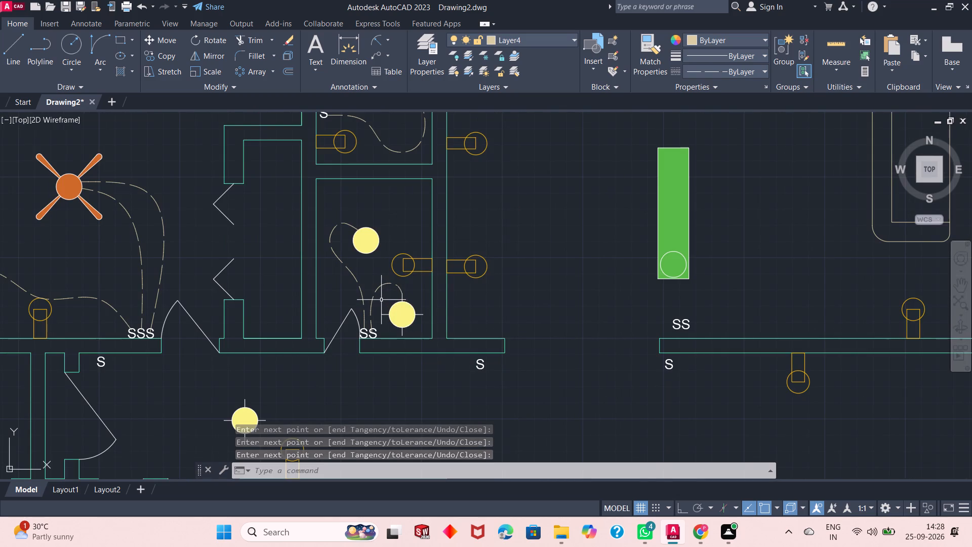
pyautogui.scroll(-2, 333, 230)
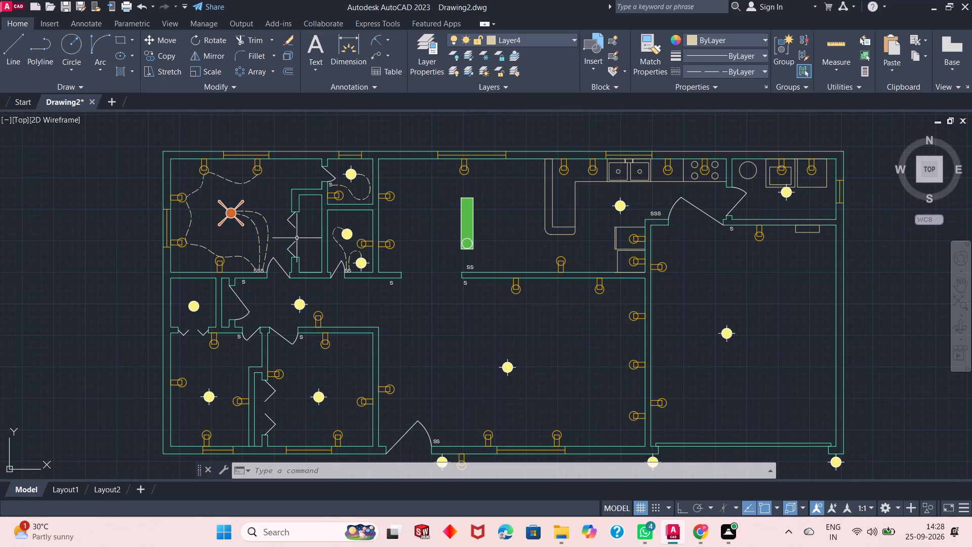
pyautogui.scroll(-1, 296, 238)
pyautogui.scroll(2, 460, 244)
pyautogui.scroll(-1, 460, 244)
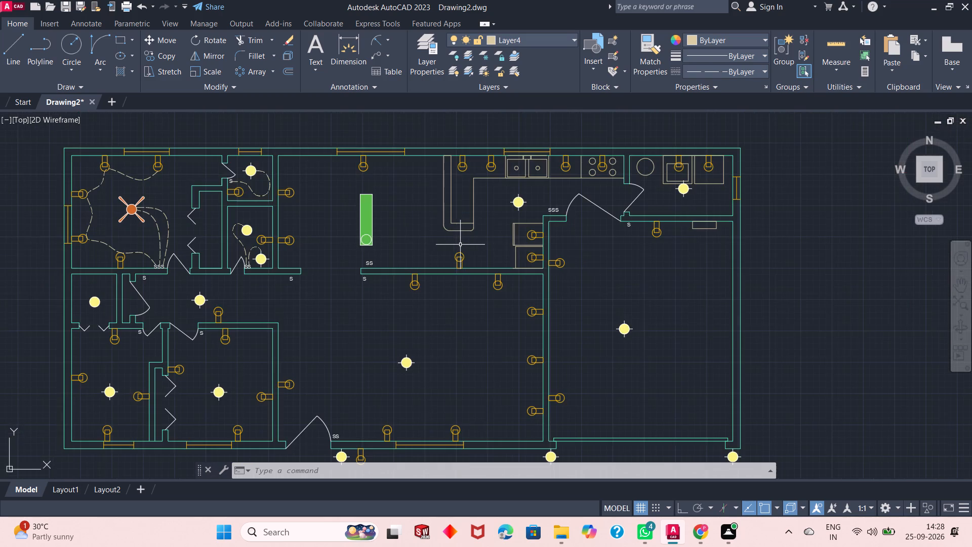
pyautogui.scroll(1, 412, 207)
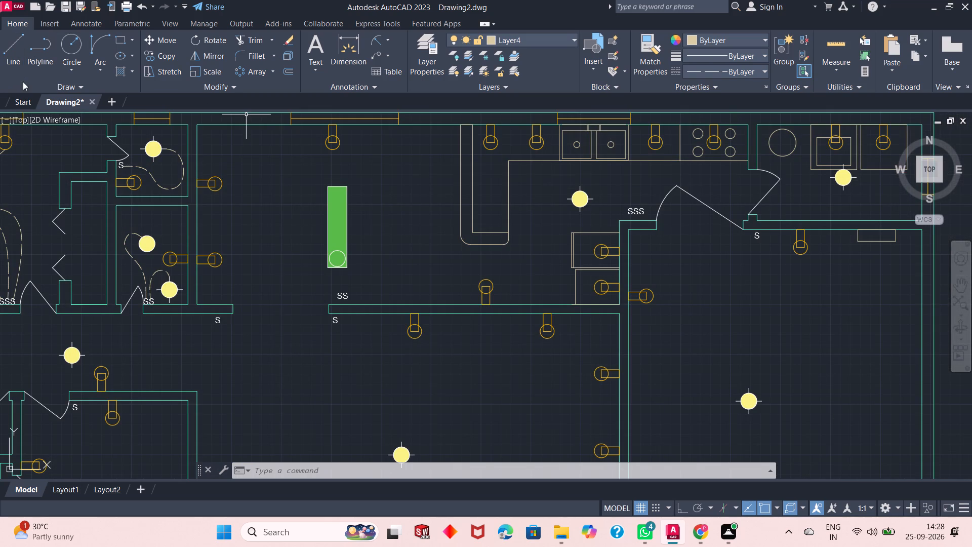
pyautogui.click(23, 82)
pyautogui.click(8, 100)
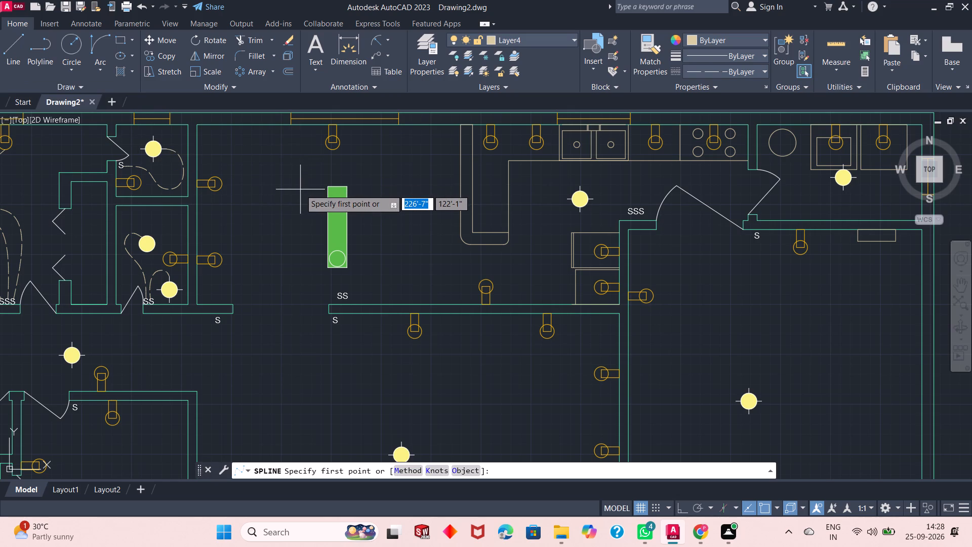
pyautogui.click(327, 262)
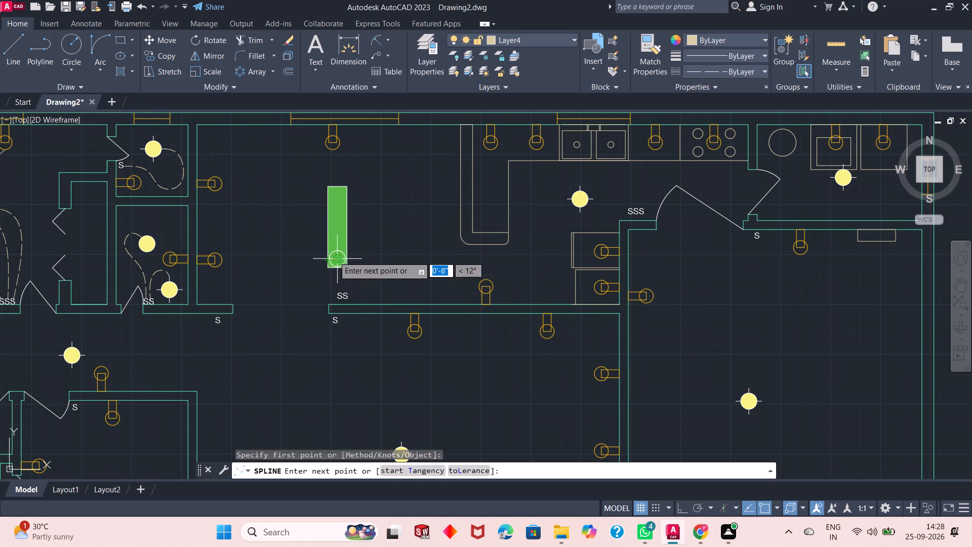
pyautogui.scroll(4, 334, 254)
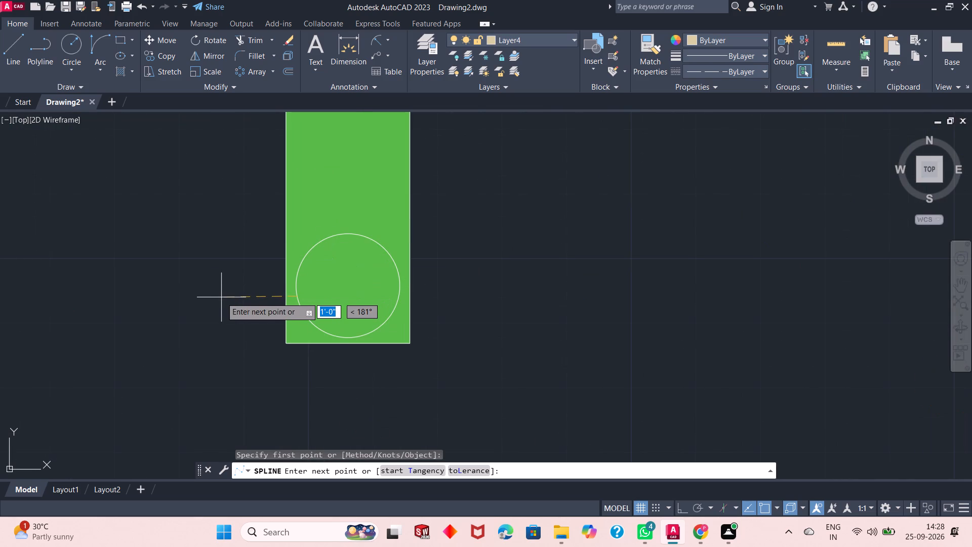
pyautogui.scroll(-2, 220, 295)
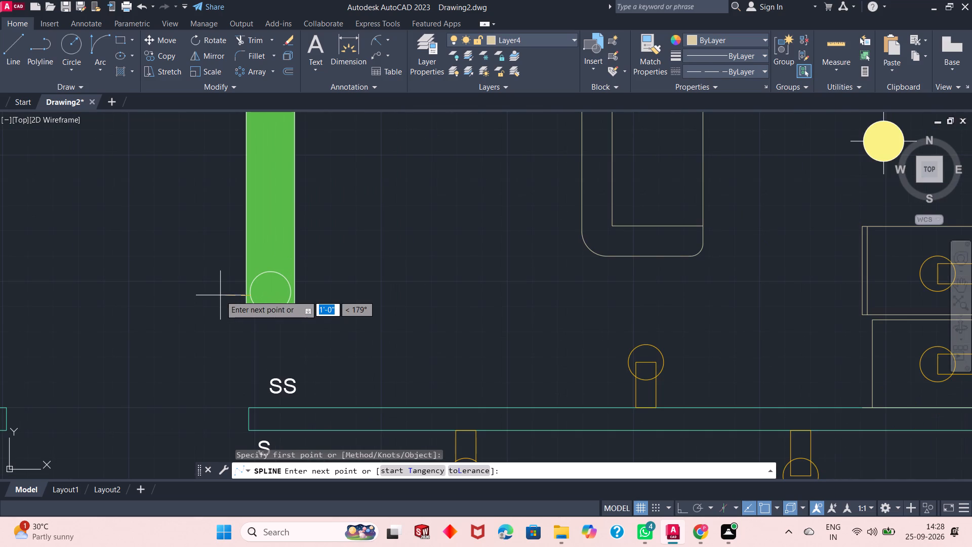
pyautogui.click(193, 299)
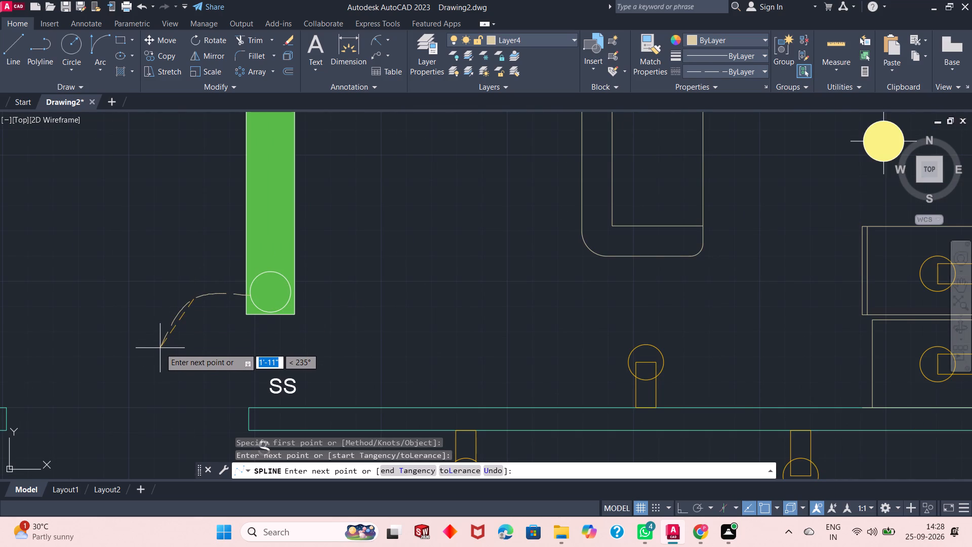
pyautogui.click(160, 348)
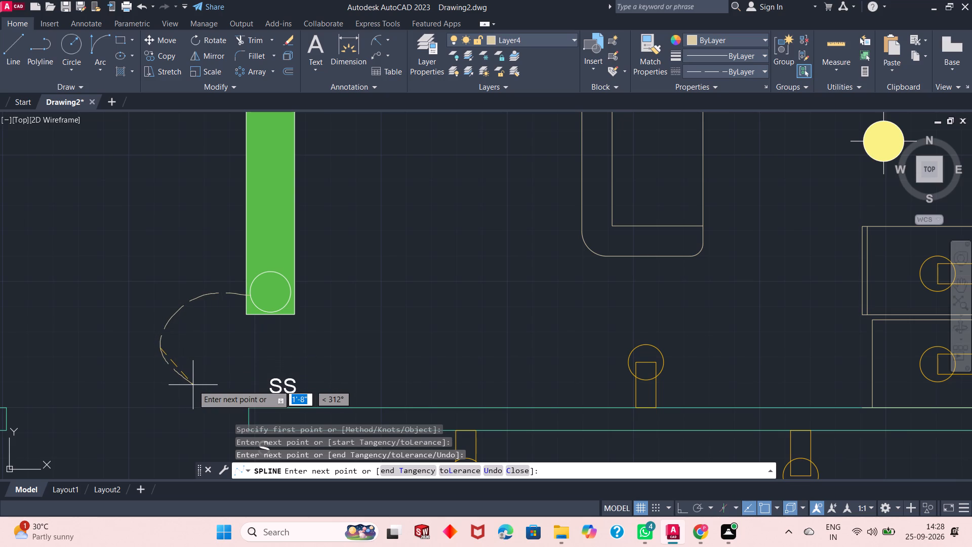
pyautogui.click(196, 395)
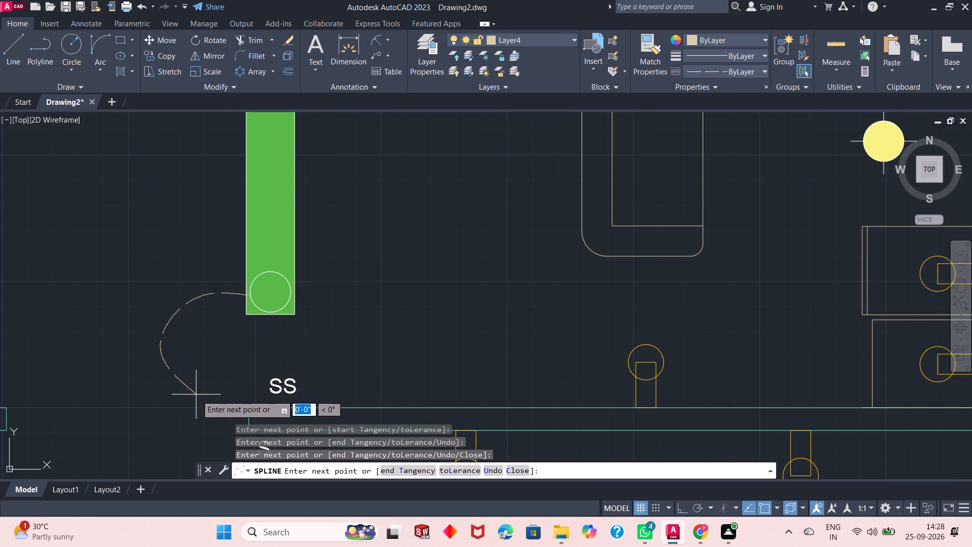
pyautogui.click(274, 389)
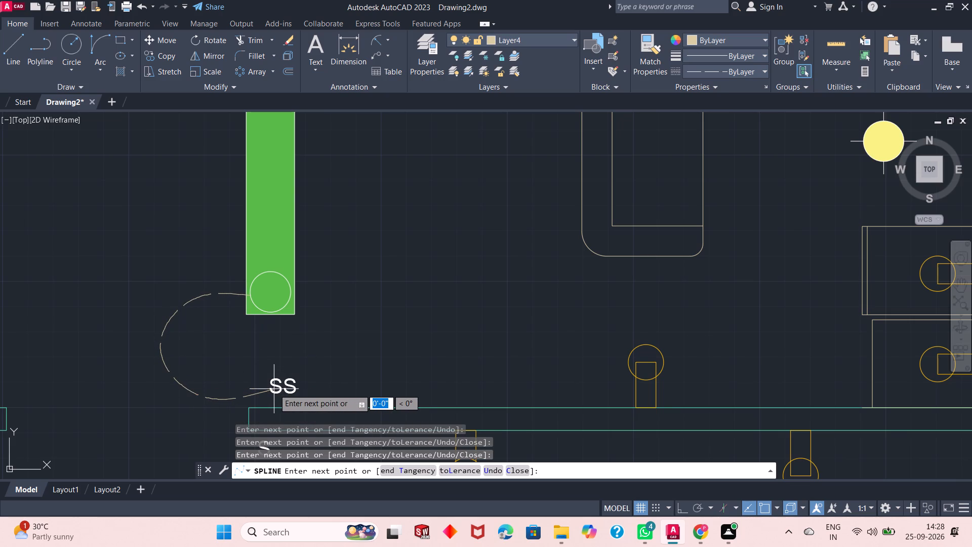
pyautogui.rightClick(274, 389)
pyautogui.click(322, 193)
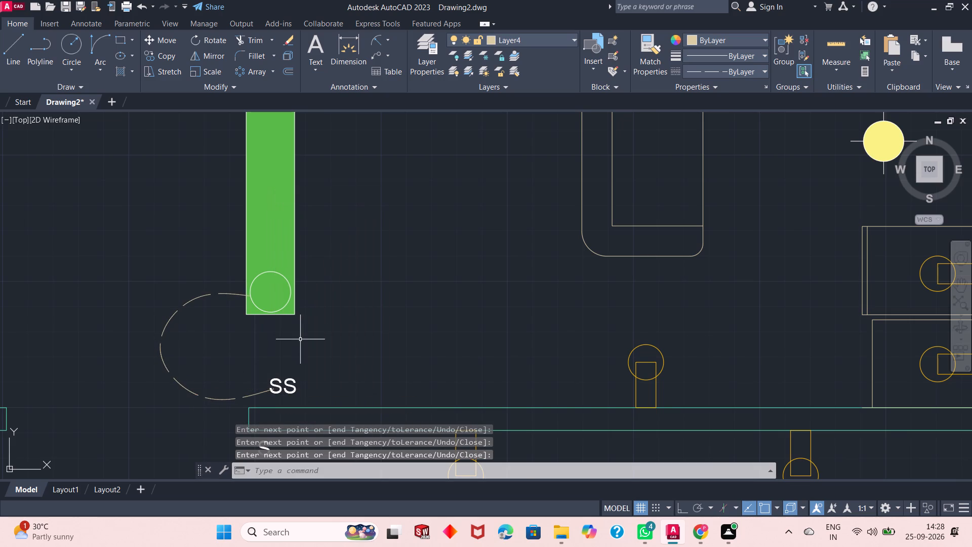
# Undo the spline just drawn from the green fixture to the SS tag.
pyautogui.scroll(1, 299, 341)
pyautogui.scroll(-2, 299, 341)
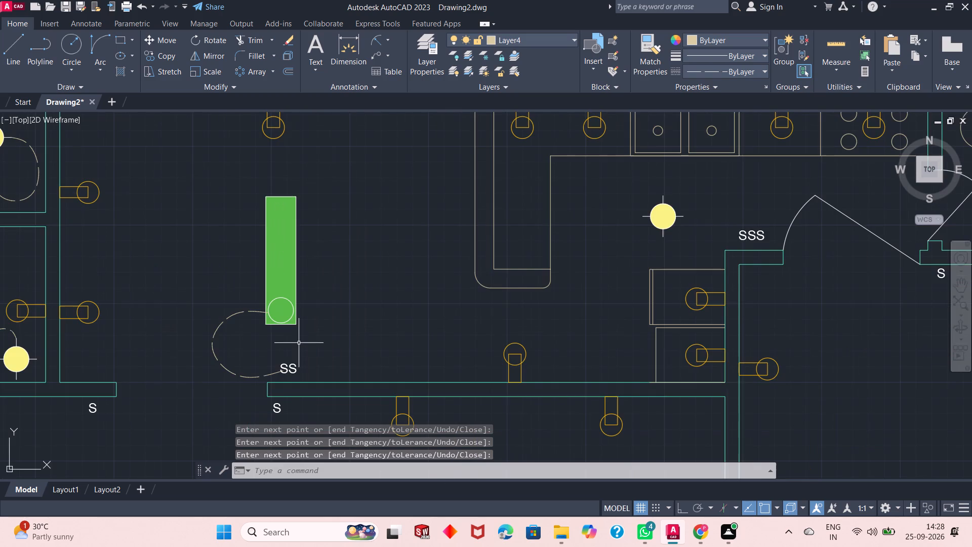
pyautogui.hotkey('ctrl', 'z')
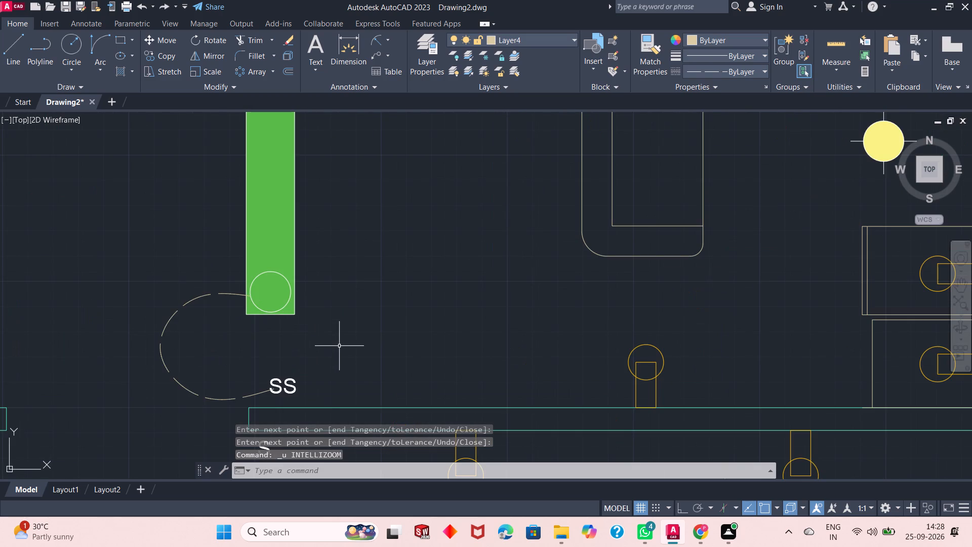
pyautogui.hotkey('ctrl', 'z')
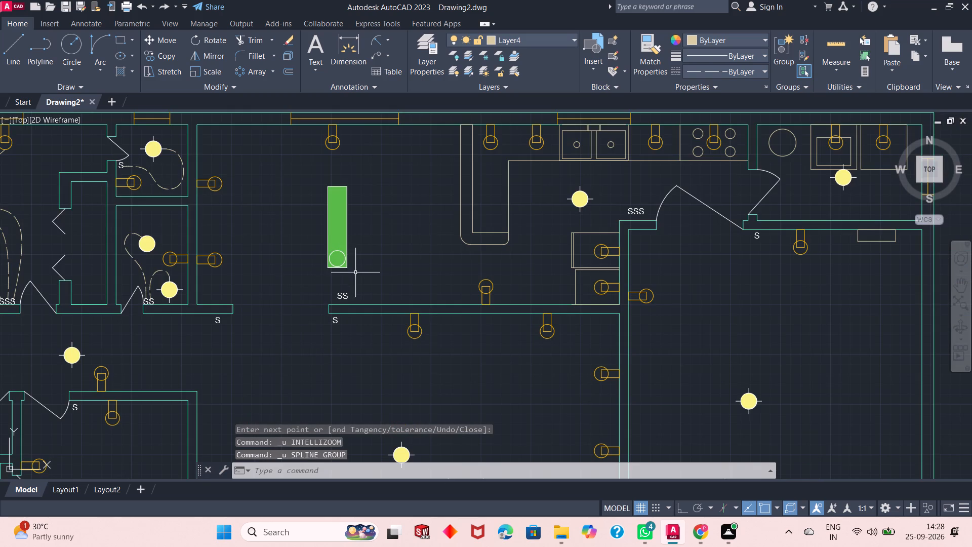
# Draw a fit-point spline from the west edge of the green fixture's circle, looping west and southeast to the first S of the SS tag below.
pyautogui.scroll(1, 355, 273)
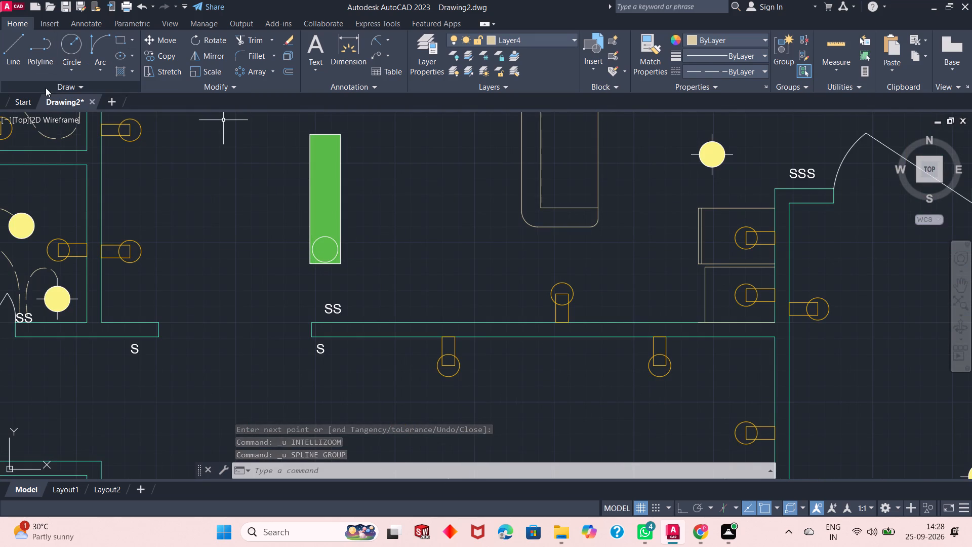
pyautogui.click(46, 88)
pyautogui.click(6, 105)
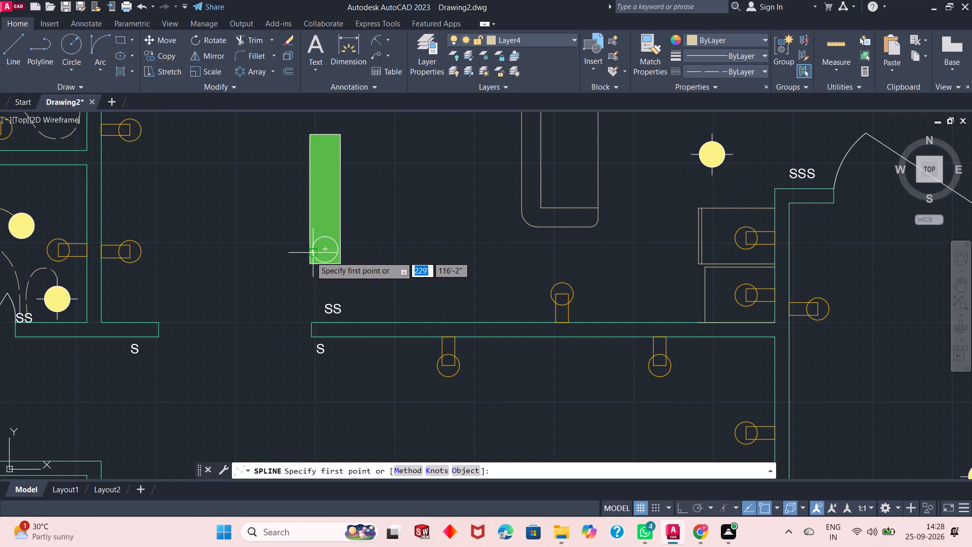
pyautogui.click(313, 247)
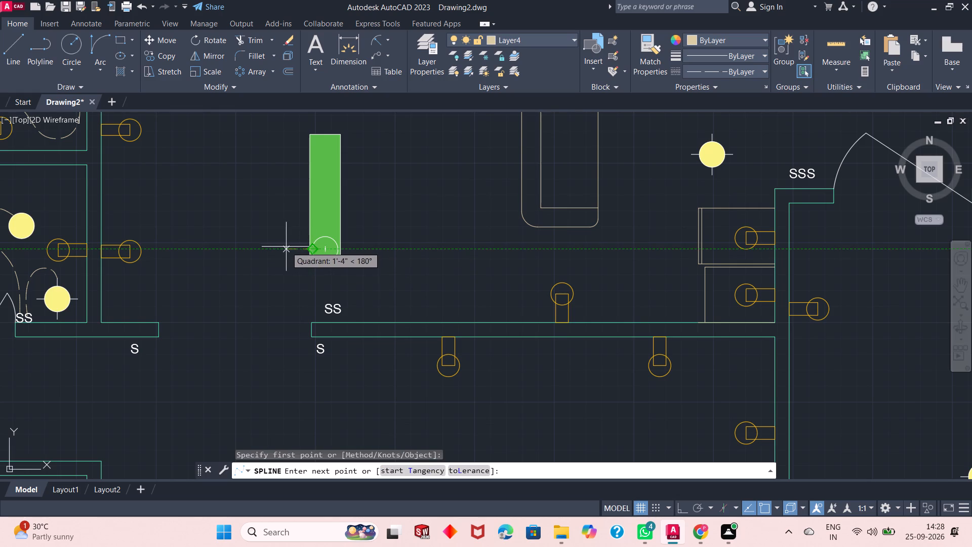
pyautogui.click(279, 253)
pyautogui.click(270, 269)
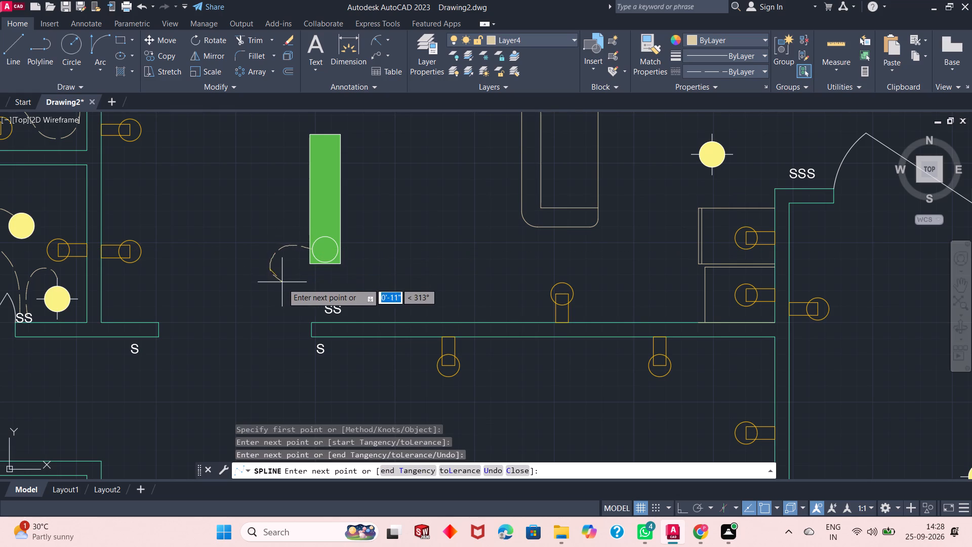
pyautogui.click(282, 283)
pyautogui.click(298, 307)
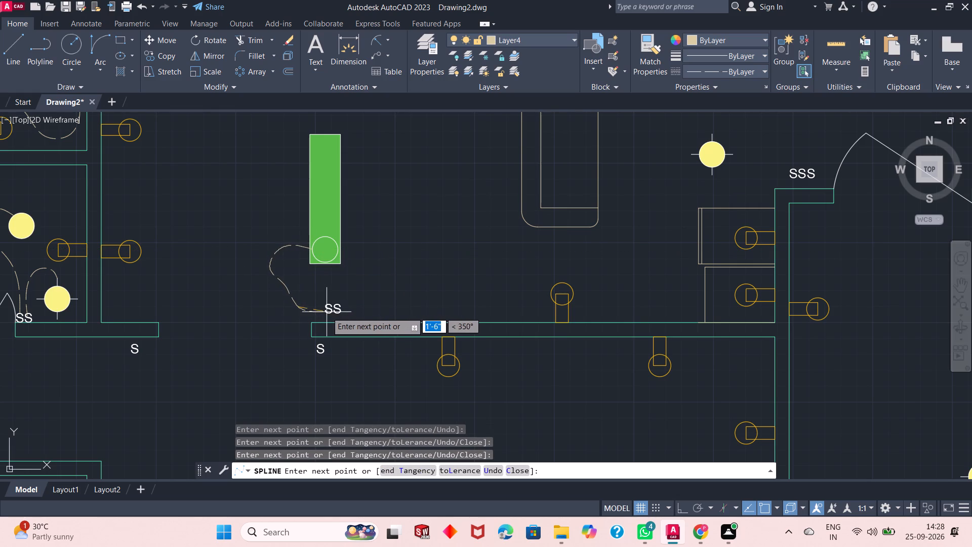
pyautogui.click(329, 312)
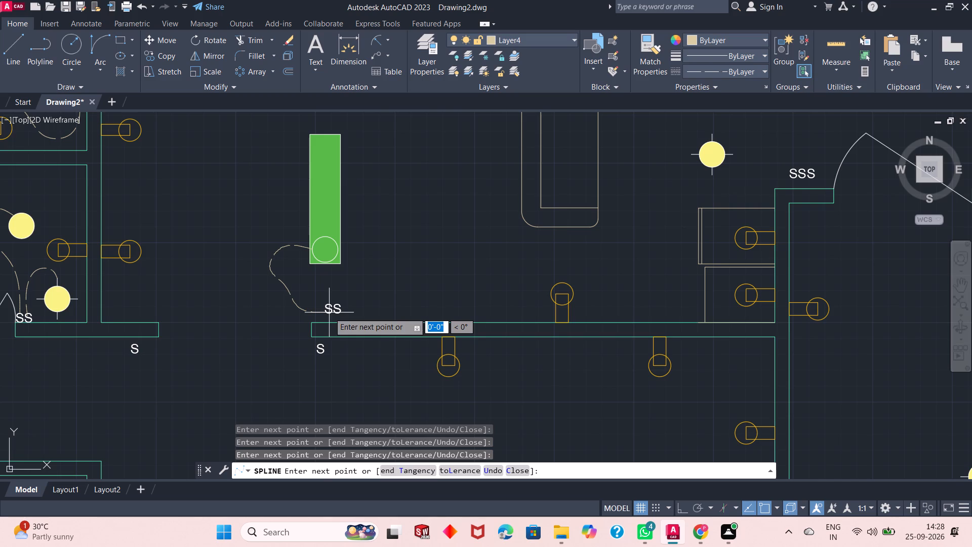
pyautogui.rightClick(329, 312)
pyautogui.click(358, 318)
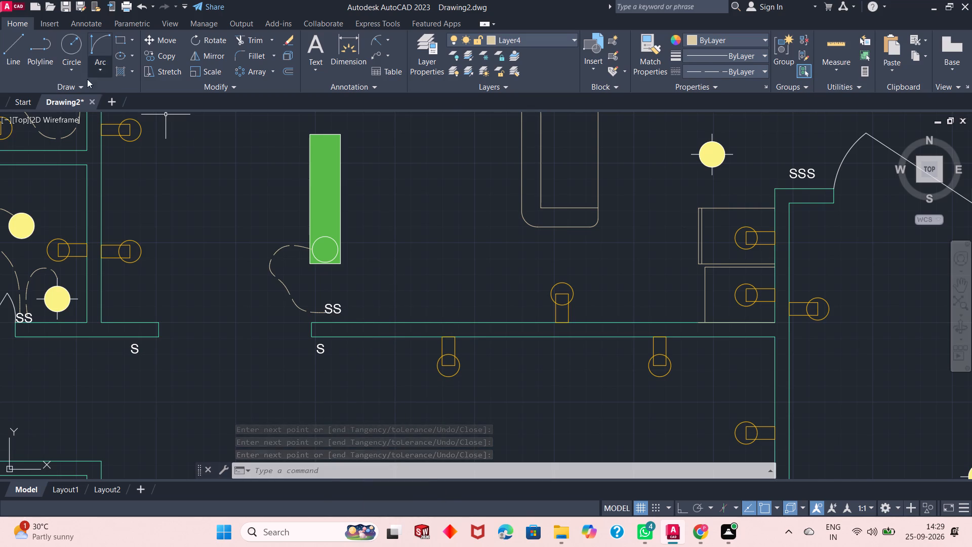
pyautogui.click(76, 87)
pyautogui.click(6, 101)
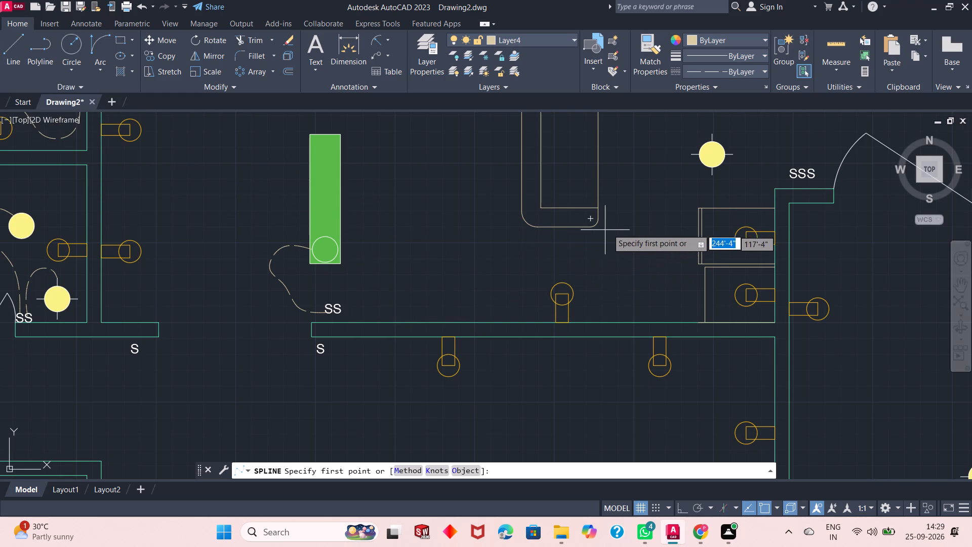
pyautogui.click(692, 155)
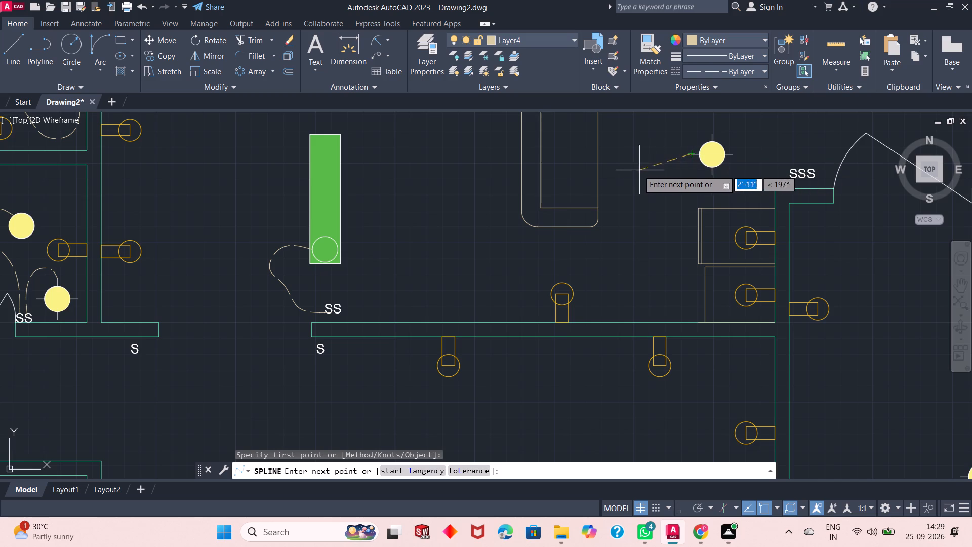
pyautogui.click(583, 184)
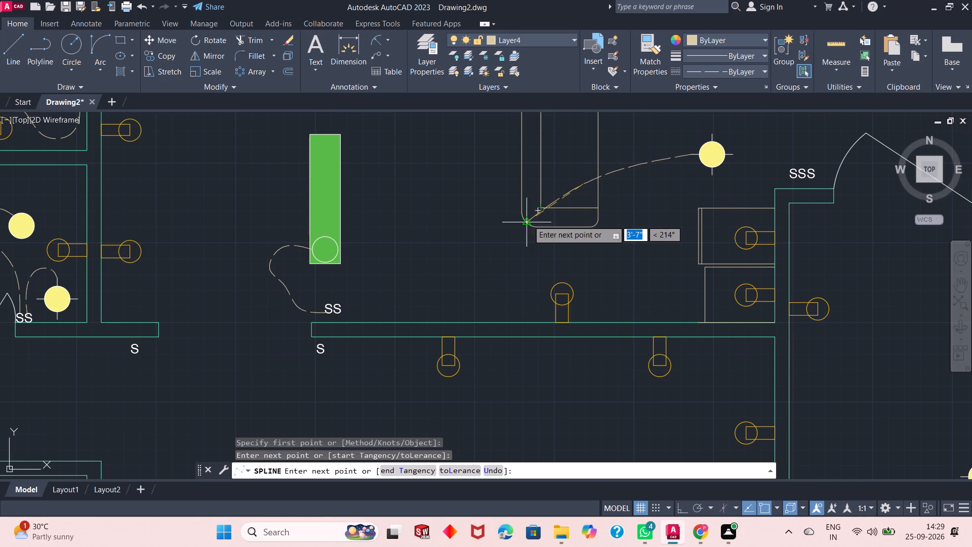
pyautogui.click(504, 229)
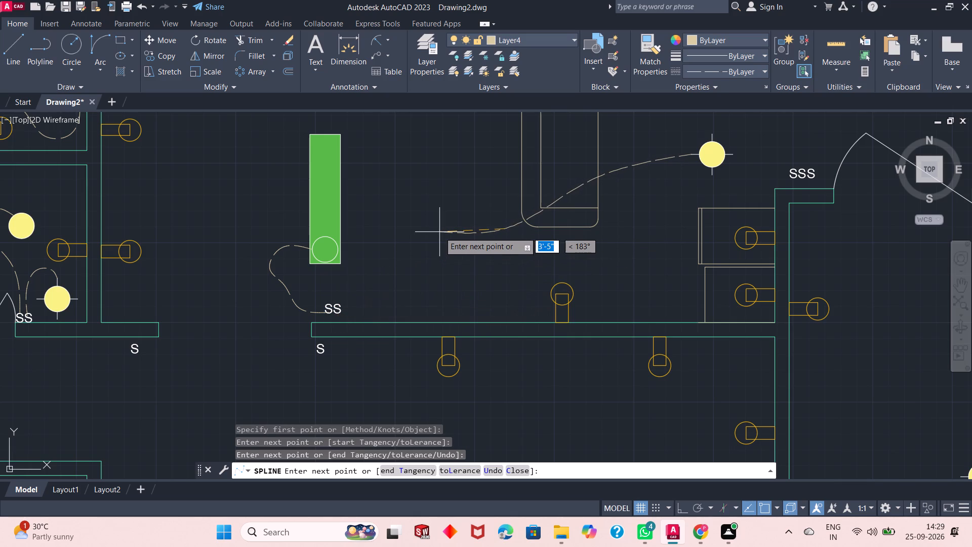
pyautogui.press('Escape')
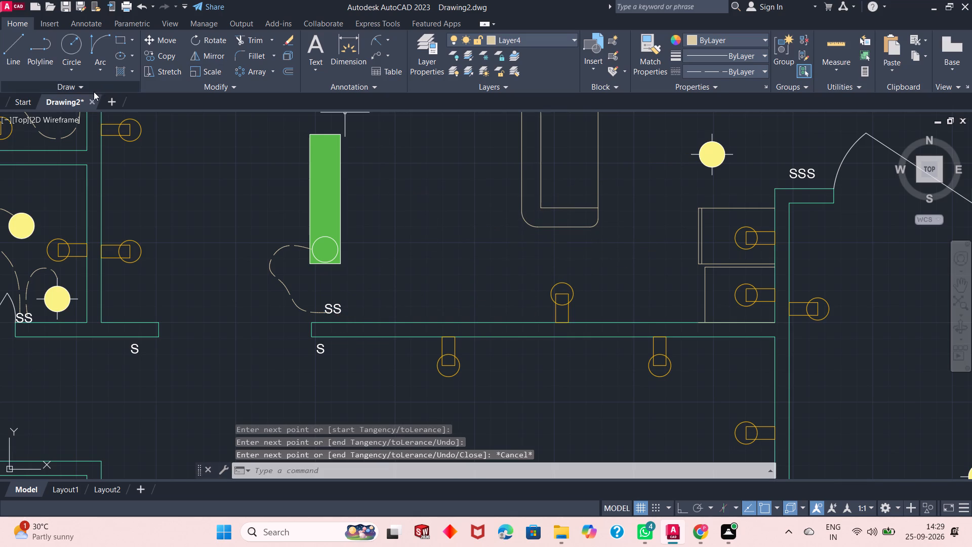
# Draw a fit-point spline from the west end of the kitchen's crosshair light, arching across the L-shaped counter and southwest to the second S of the SS tag.
pyautogui.click(94, 92)
pyautogui.click(4, 101)
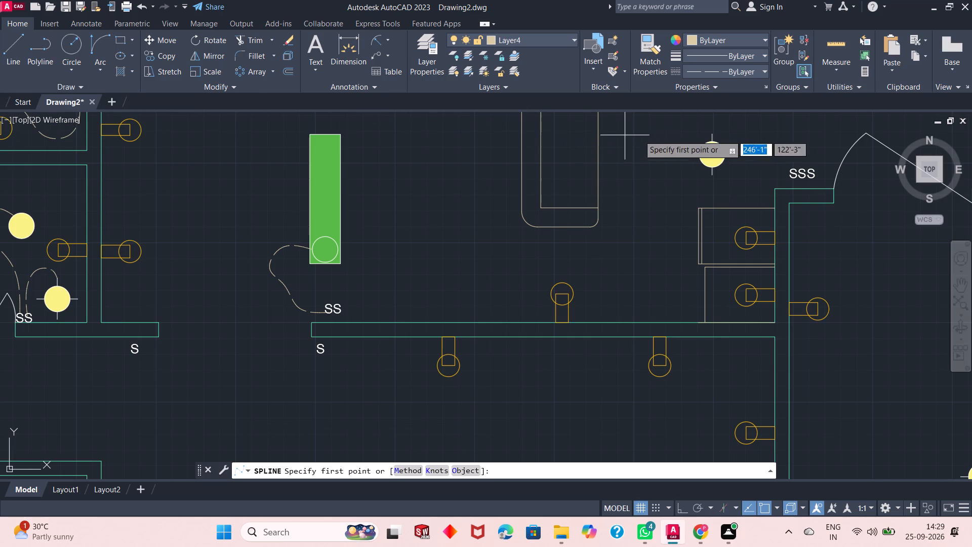
pyautogui.click(691, 154)
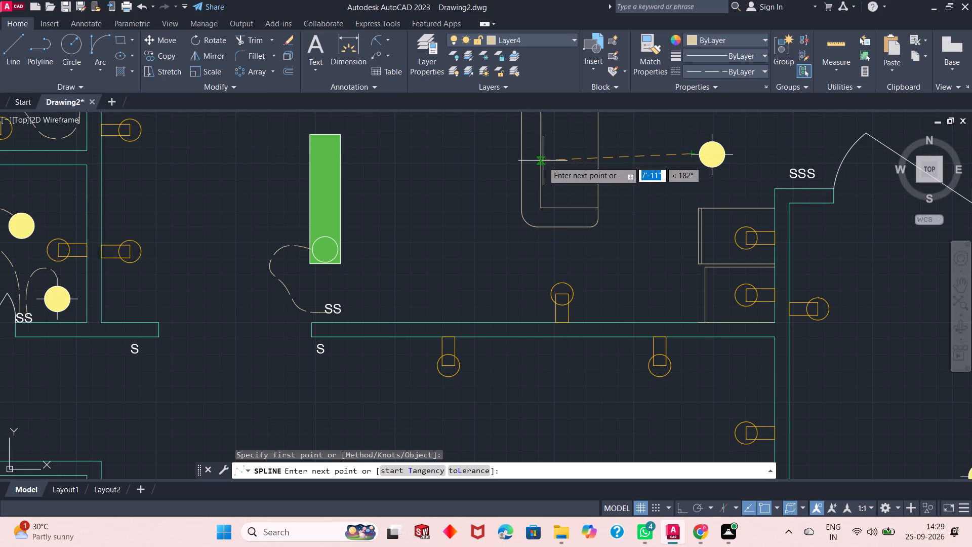
pyautogui.click(552, 160)
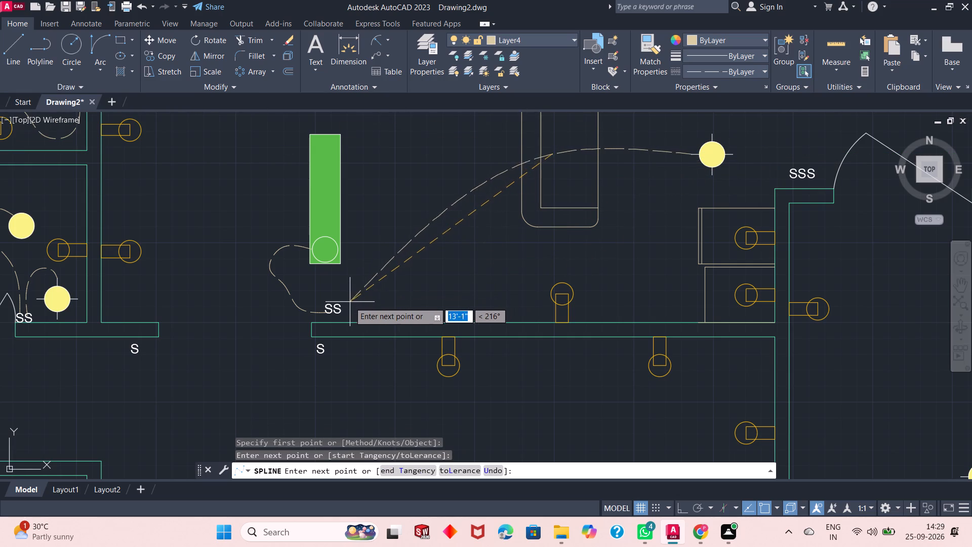
pyautogui.click(337, 308)
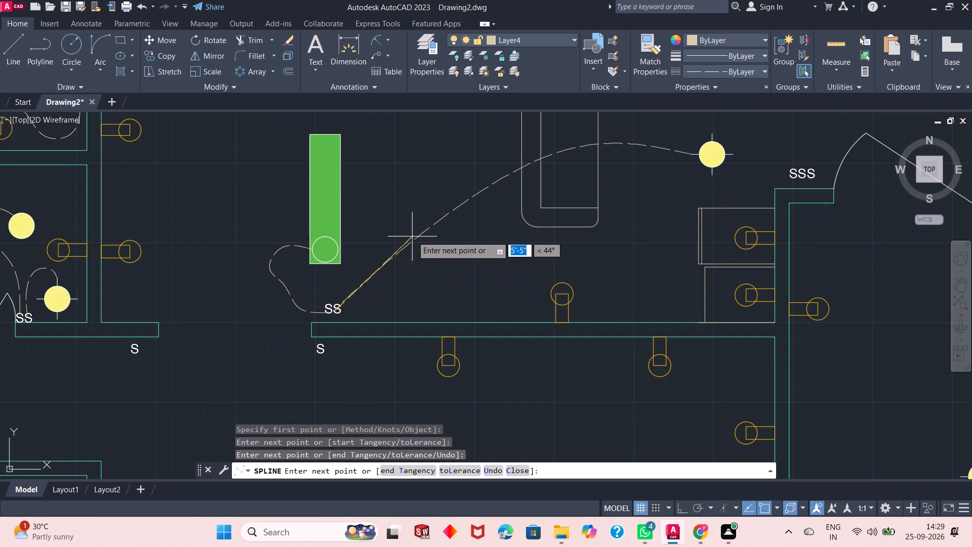
pyautogui.rightClick(413, 236)
pyautogui.click(442, 240)
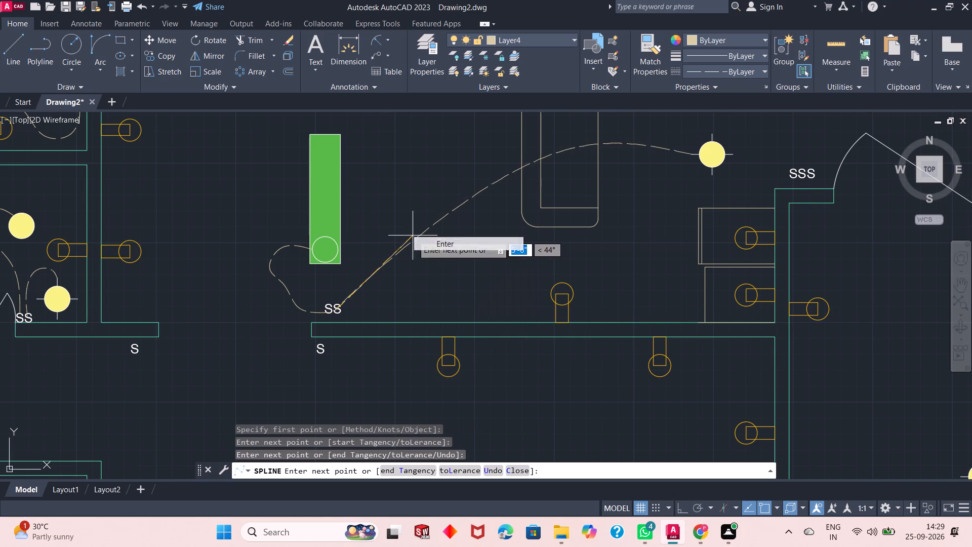
pyautogui.scroll(1, 481, 233)
pyautogui.scroll(-2, 479, 231)
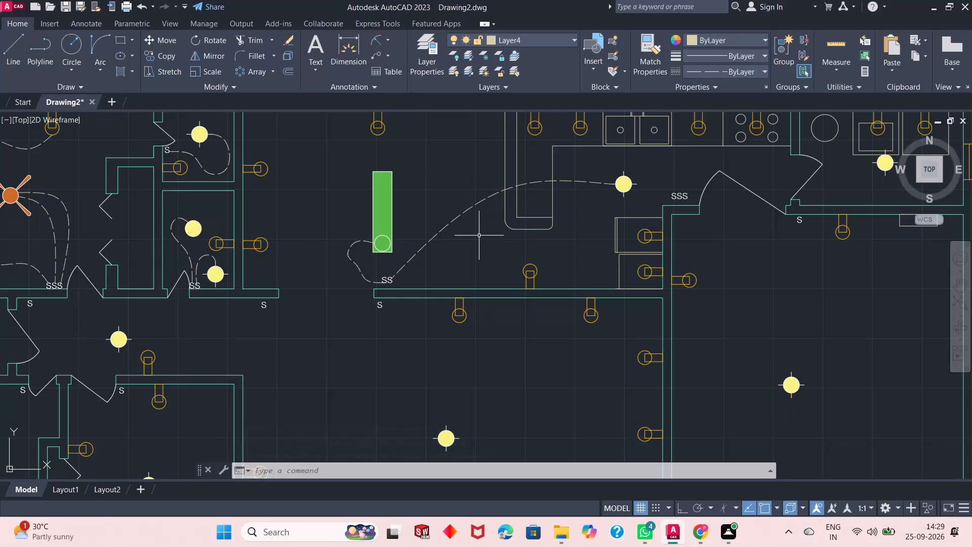
pyautogui.hotkey('ctrl', 'z')
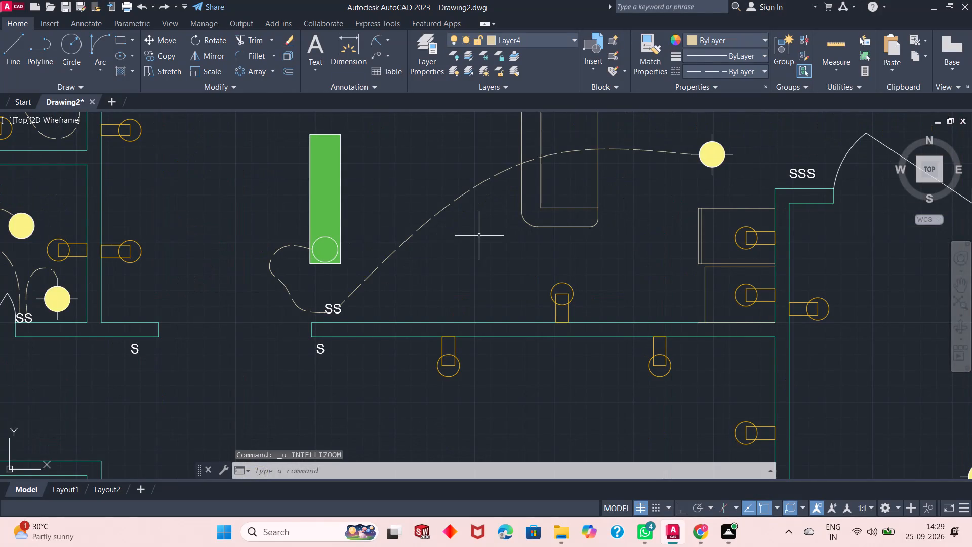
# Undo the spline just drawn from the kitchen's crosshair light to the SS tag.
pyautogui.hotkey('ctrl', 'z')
# Draw a fit-point spline from the west end of the kitchen's crosshair light, curving gently southwest below the counter's corner to the second S of the SS tag.
pyautogui.click(76, 91)
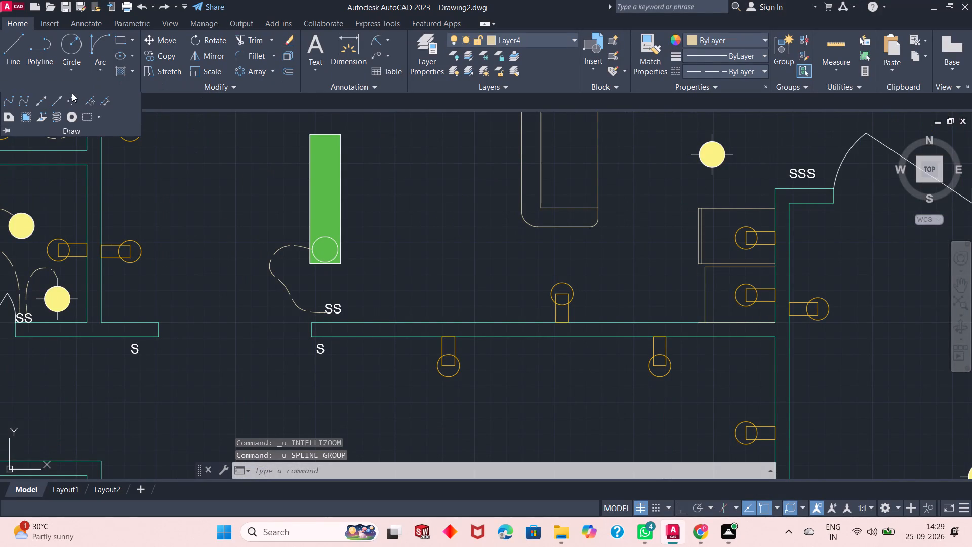
pyautogui.click(8, 104)
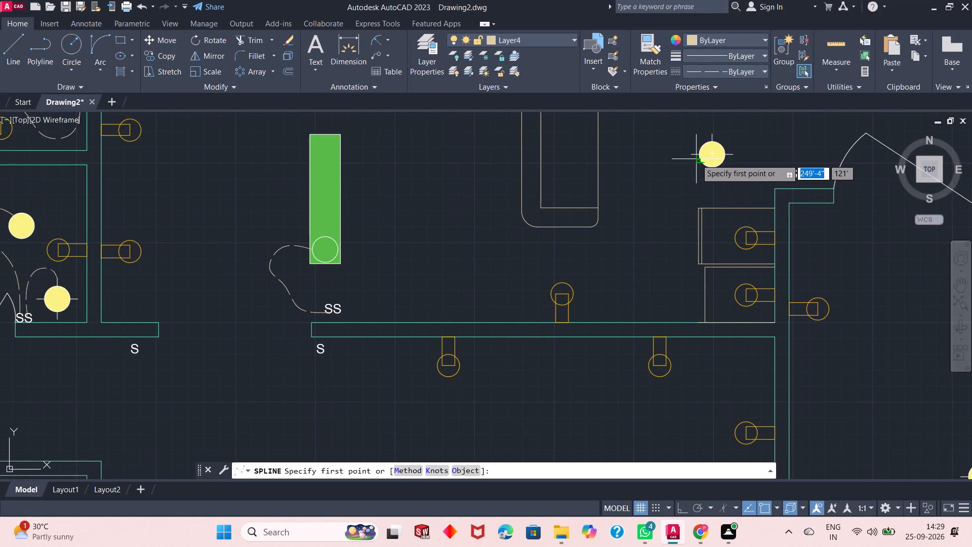
pyautogui.click(688, 156)
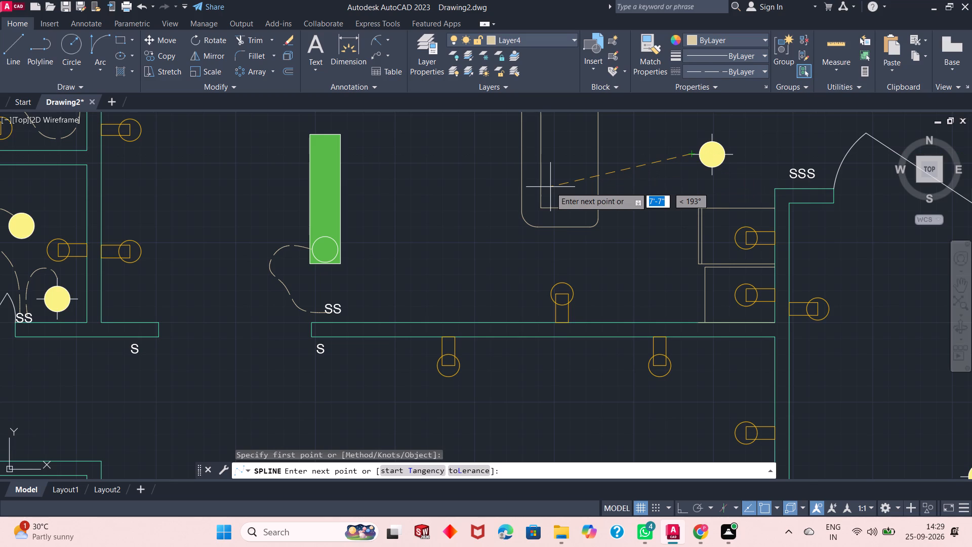
pyautogui.click(494, 207)
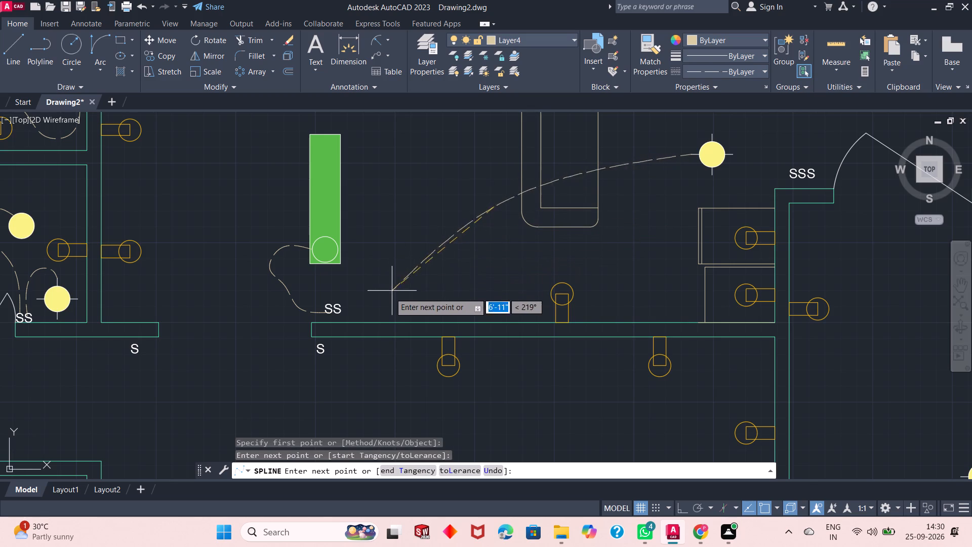
pyautogui.click(340, 308)
pyautogui.rightClick(340, 308)
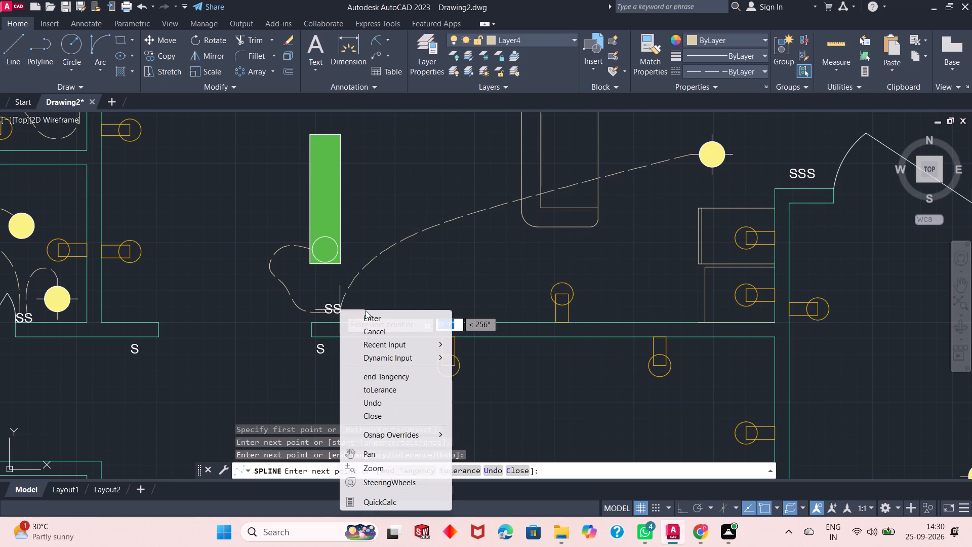
pyautogui.click(368, 316)
# Draw a fit-point spline from the east edge of the green fixture's circle, dipping east and rising to the first S of the kitchen's SSS tag.
pyautogui.scroll(1, 468, 277)
pyautogui.scroll(-2, 468, 277)
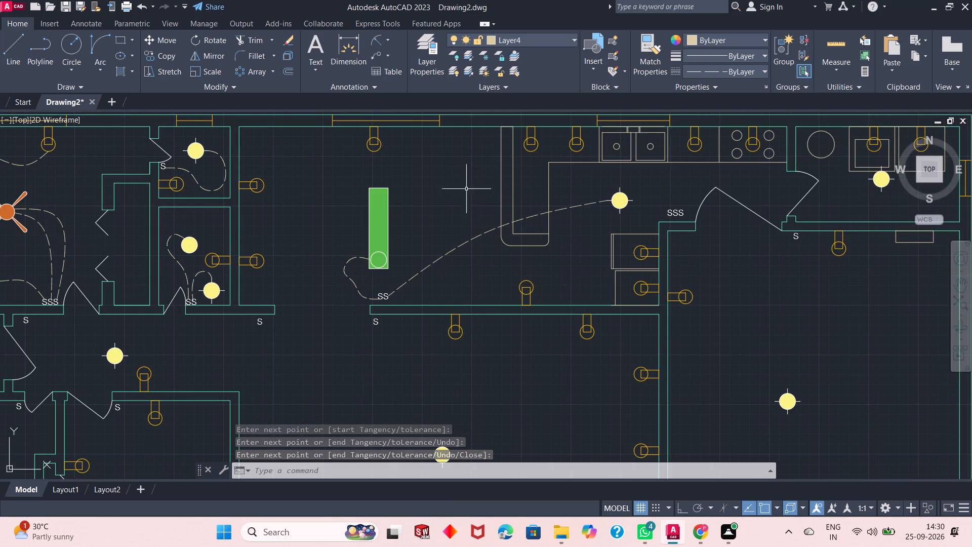
pyautogui.click(78, 89)
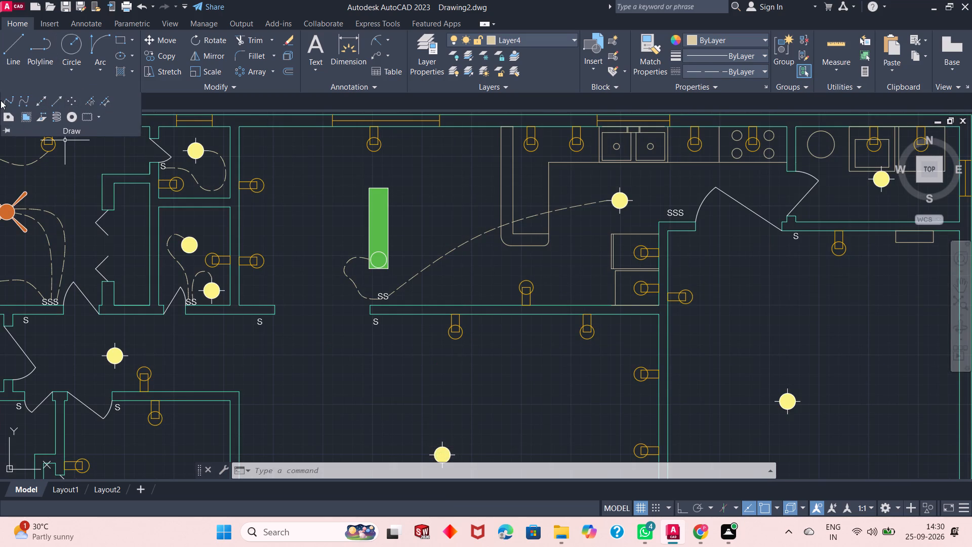
pyautogui.click(6, 100)
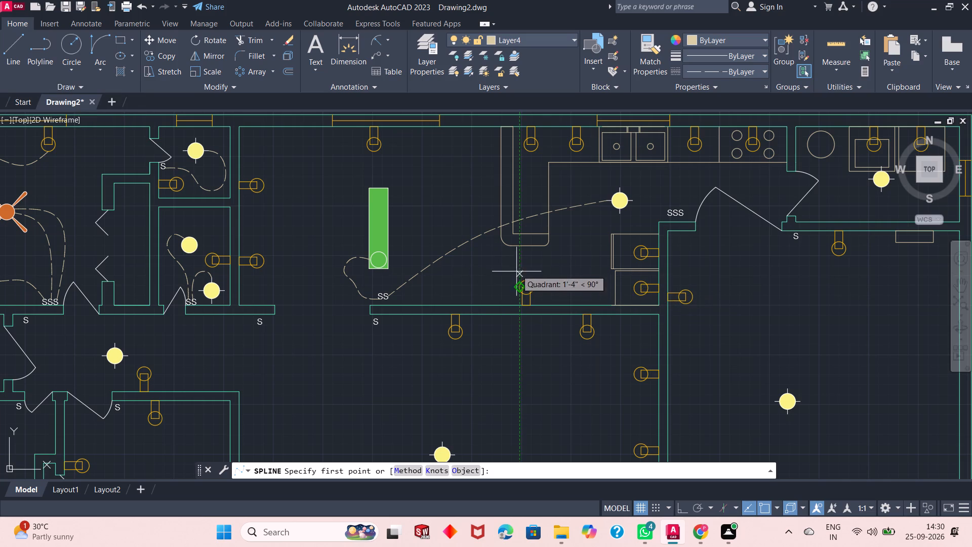
pyautogui.scroll(-1, 531, 236)
pyautogui.scroll(1, 533, 236)
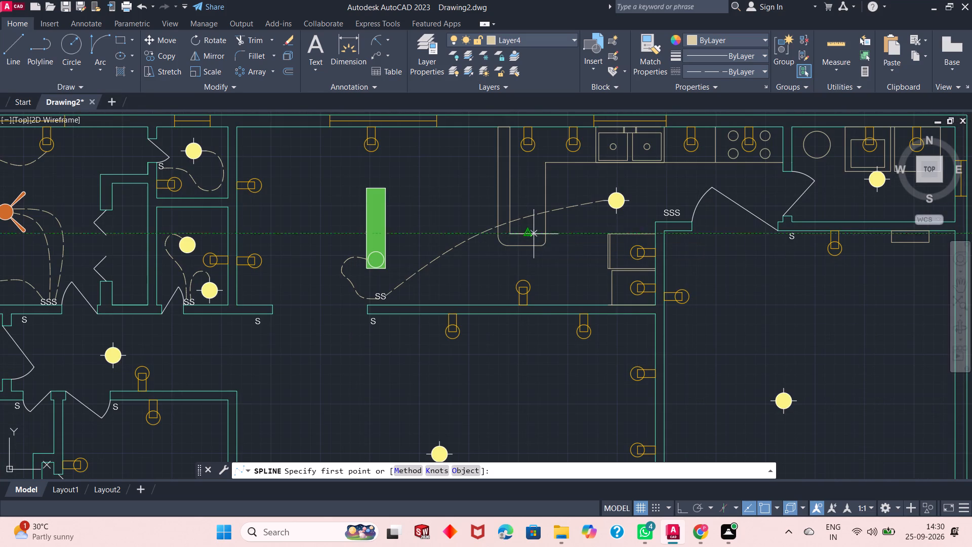
pyautogui.click(384, 262)
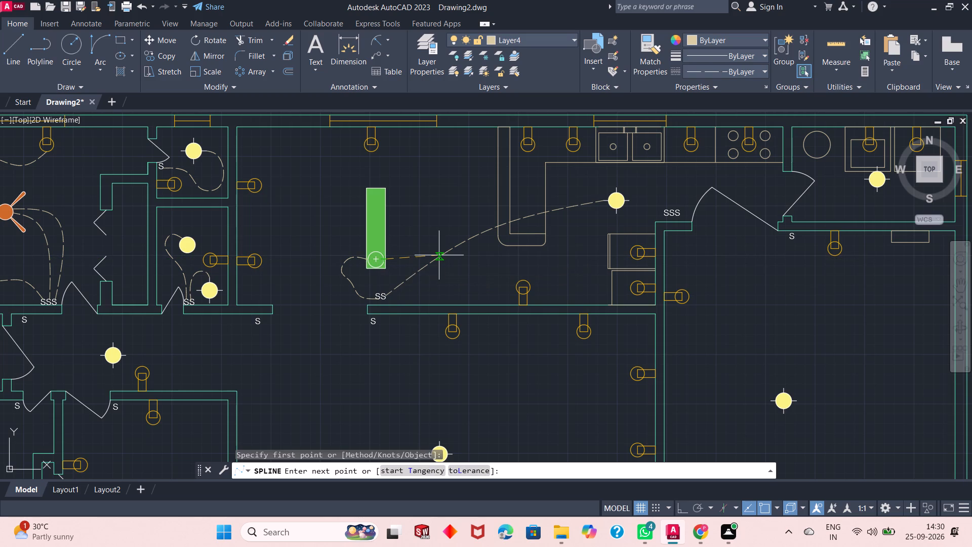
pyautogui.click(434, 270)
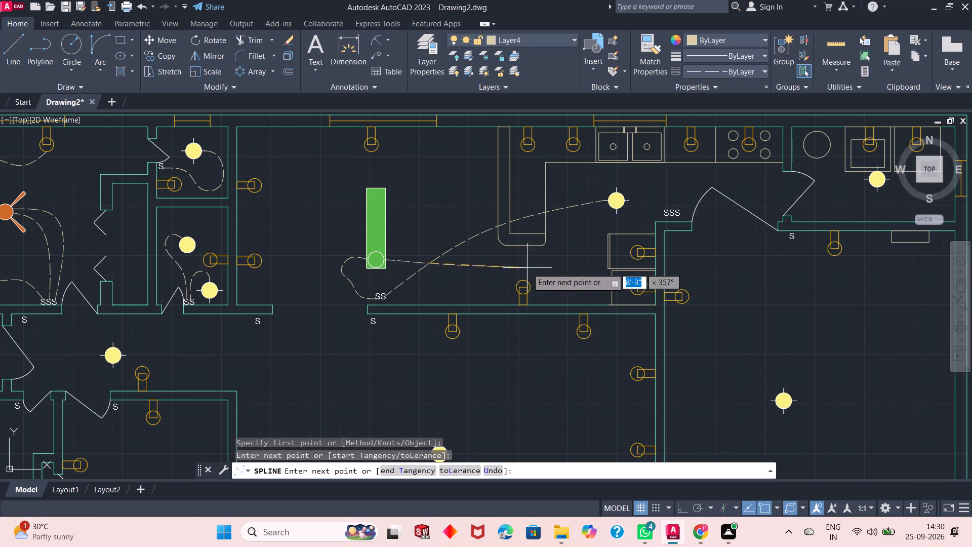
pyautogui.click(546, 259)
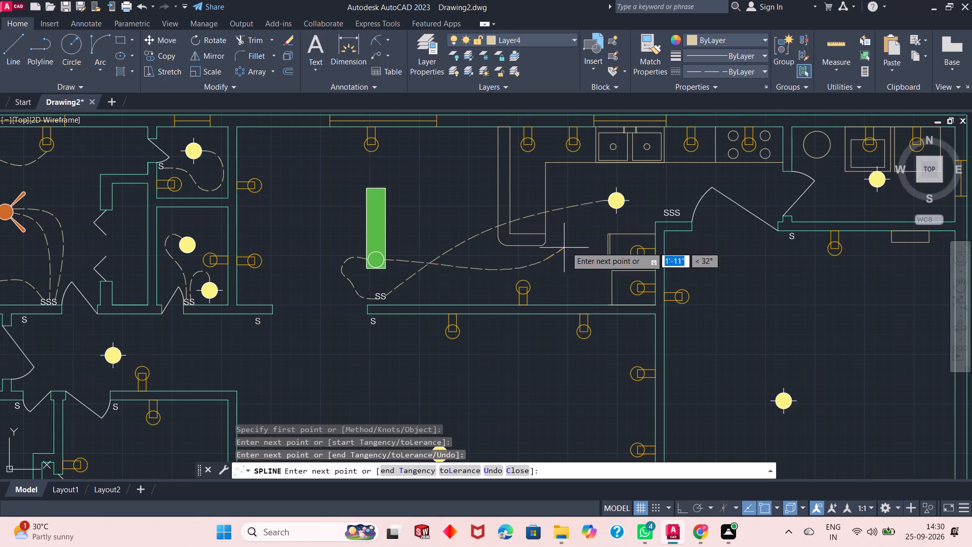
pyautogui.click(603, 225)
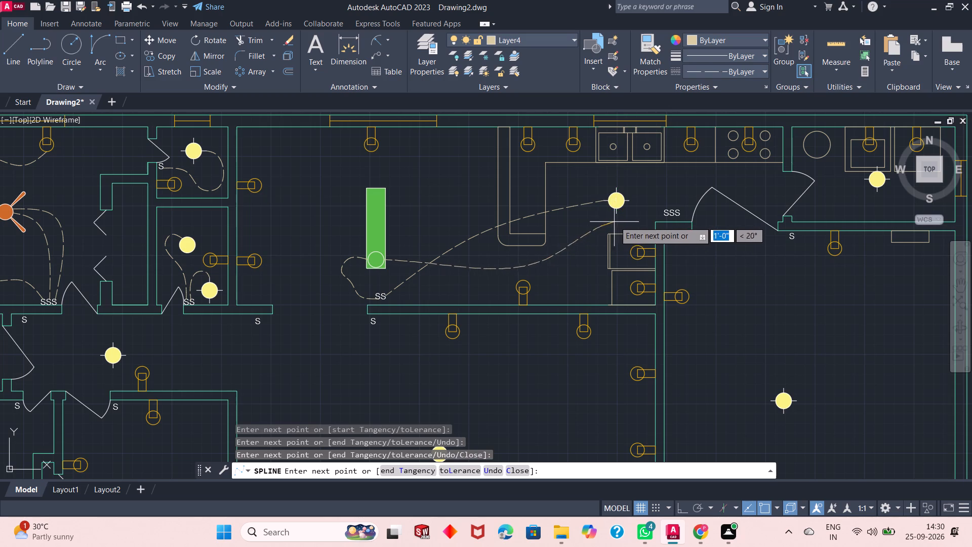
pyautogui.scroll(1, 651, 208)
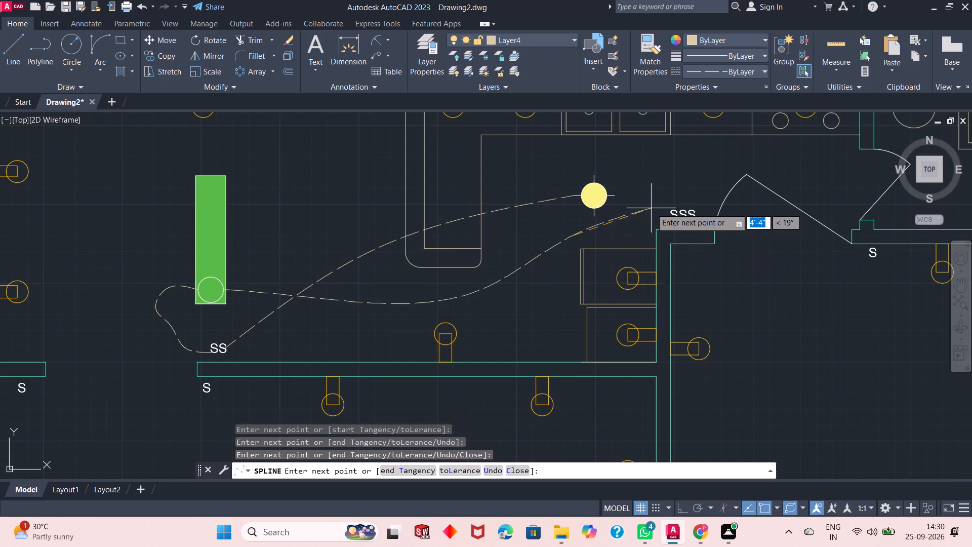
pyautogui.click(674, 215)
pyautogui.rightClick(674, 215)
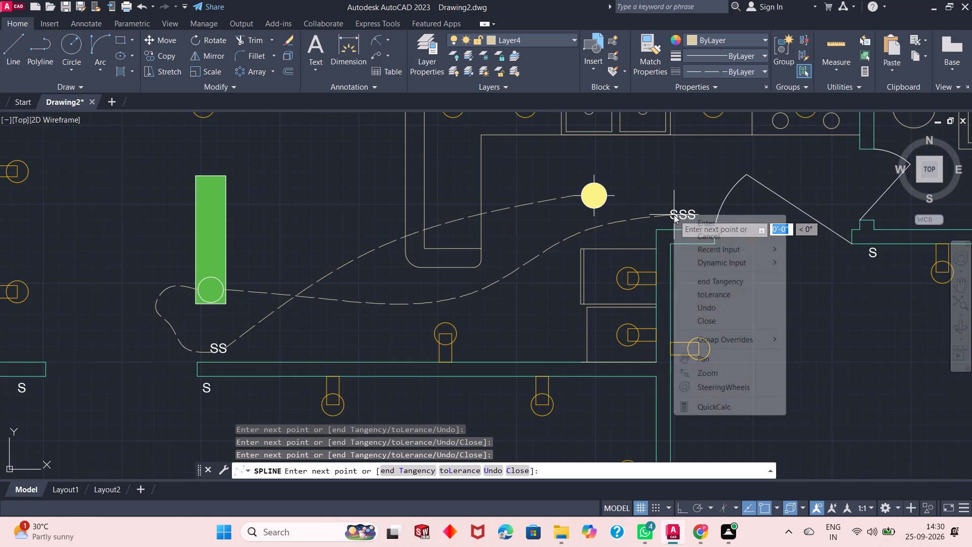
pyautogui.click(686, 221)
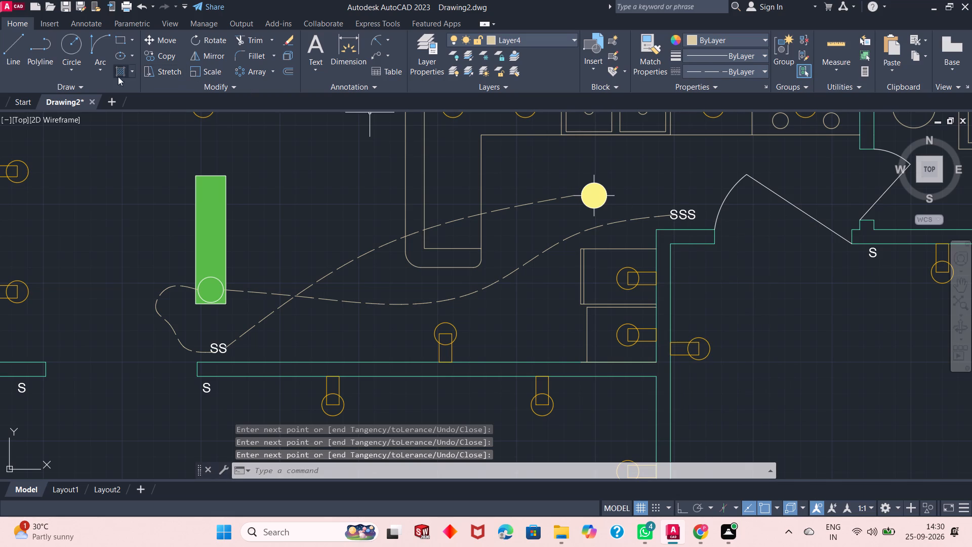
# Draw a fit-point spline from the east end of the kitchen's crosshair light, arching up and over to the middle S of the SSS tag.
pyautogui.click(77, 86)
pyautogui.click(9, 98)
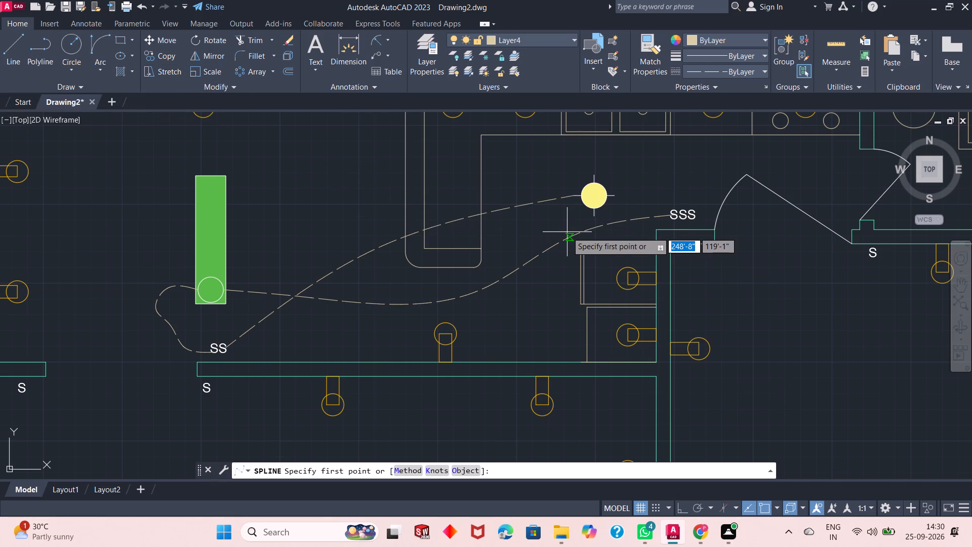
pyautogui.click(617, 199)
pyautogui.click(626, 187)
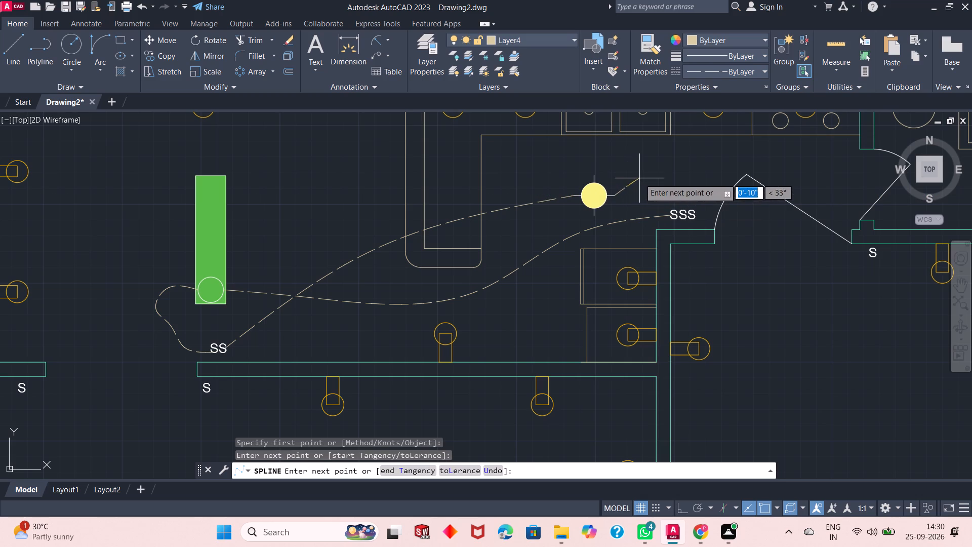
pyautogui.click(639, 178)
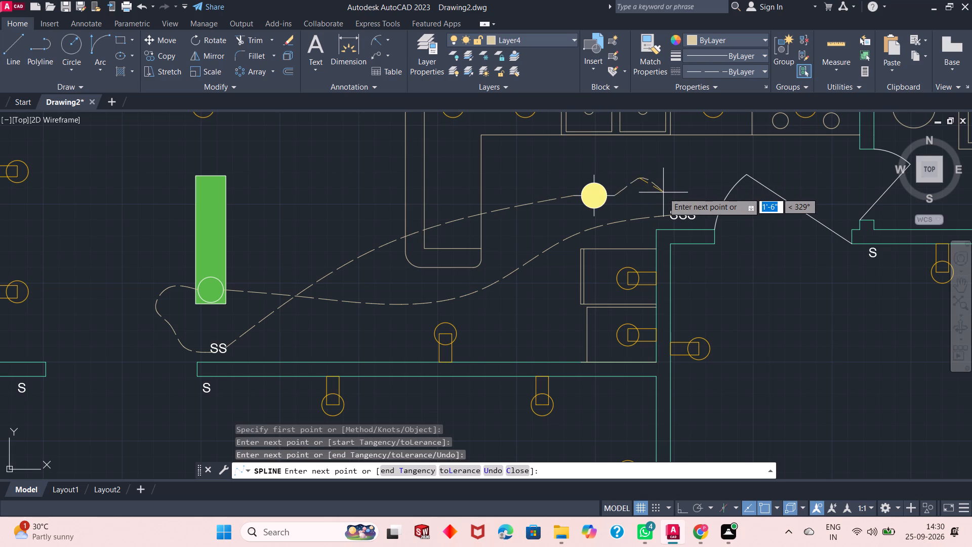
pyautogui.click(684, 211)
pyautogui.rightClick(683, 212)
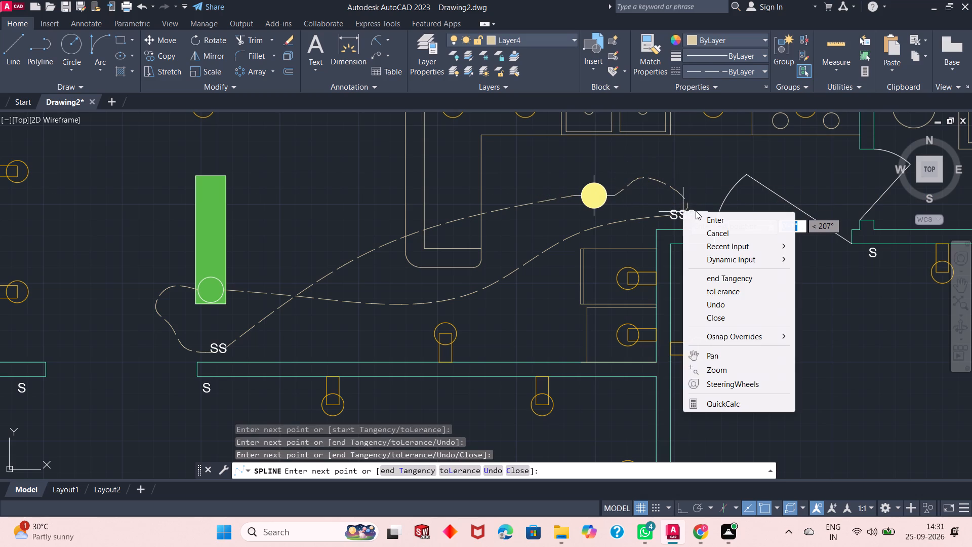
pyautogui.click(696, 212)
pyautogui.click(701, 217)
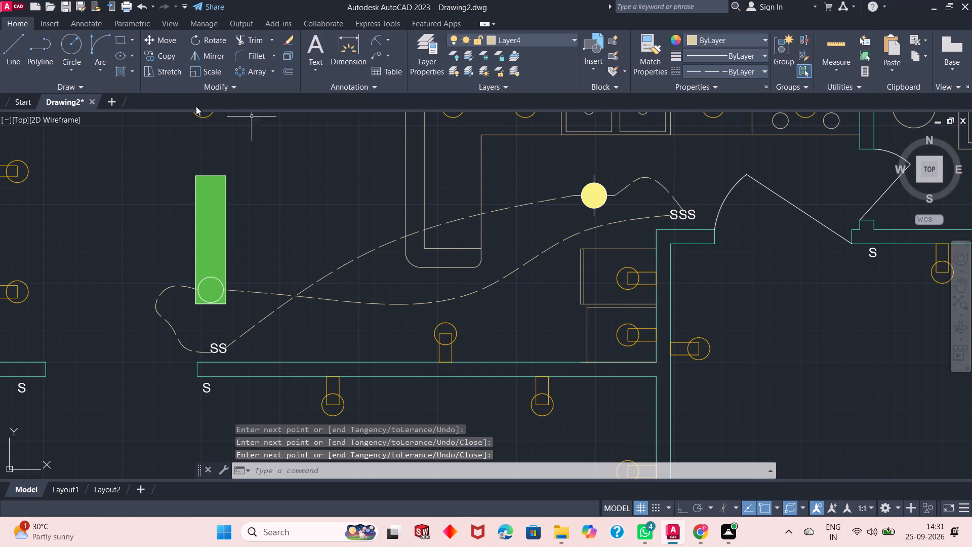
# Draw a fit-point spline from the north end of the large east room's ceiling light, curving northwest to the last S of the SSS tag.
pyautogui.click(37, 82)
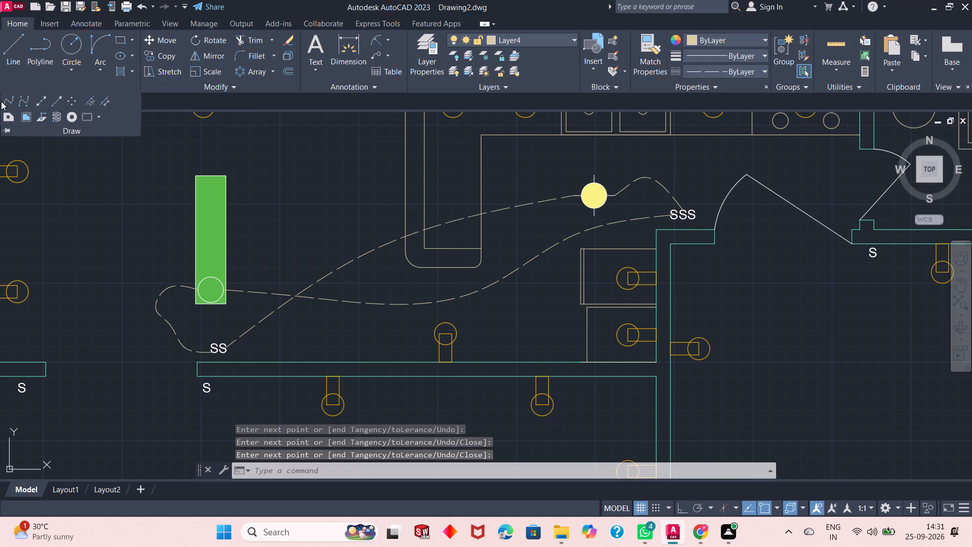
pyautogui.click(5, 100)
pyautogui.scroll(2, 623, 215)
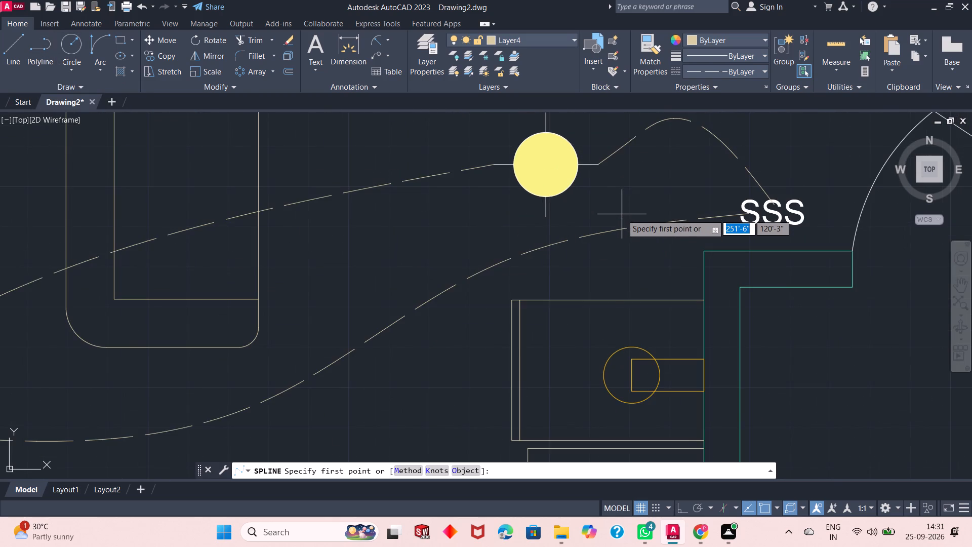
pyautogui.scroll(-3, 622, 214)
pyautogui.scroll(-2, 565, 183)
pyautogui.scroll(1, 619, 247)
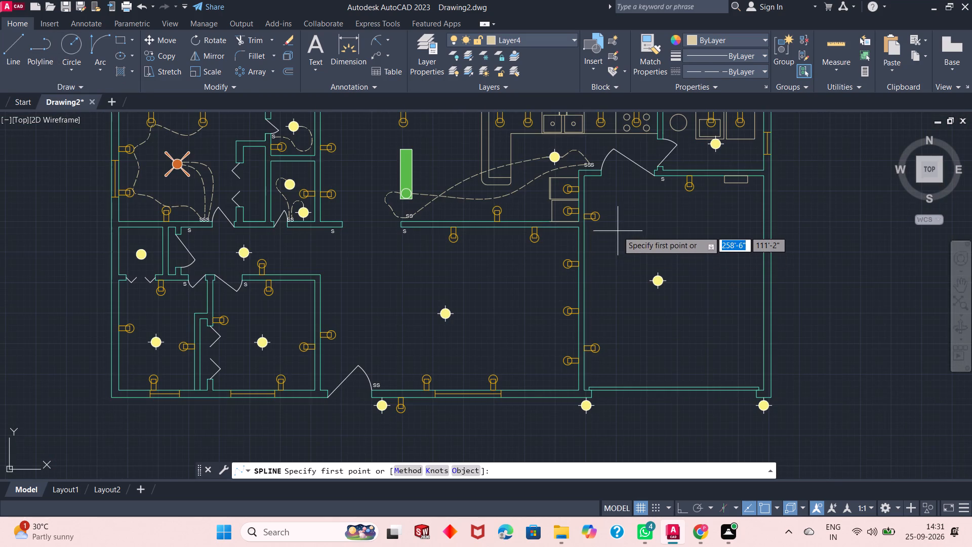
pyautogui.scroll(1, 629, 173)
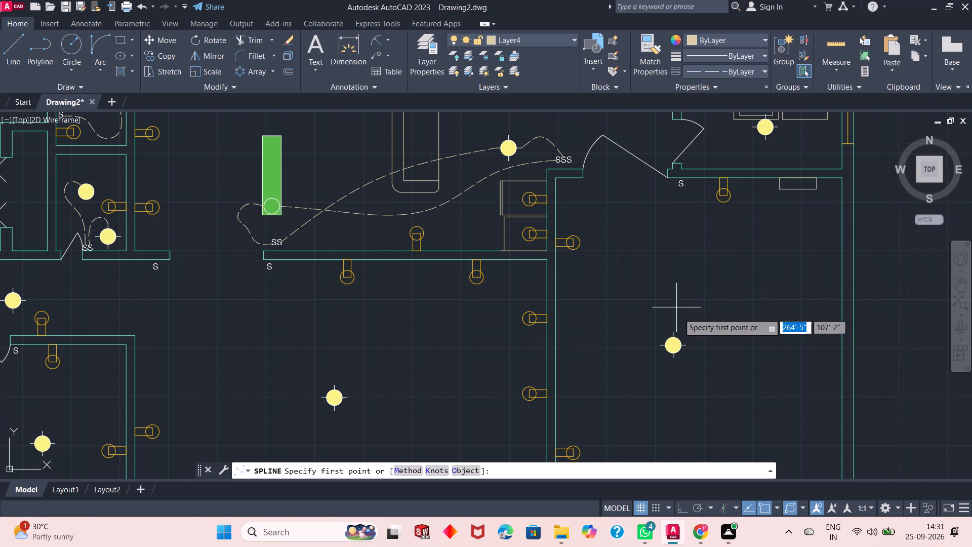
pyautogui.click(674, 333)
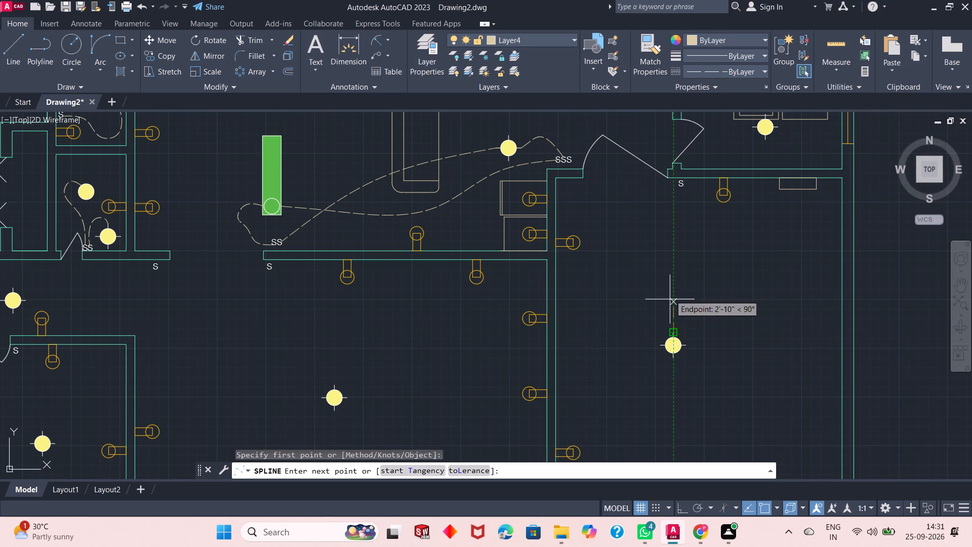
pyautogui.click(664, 246)
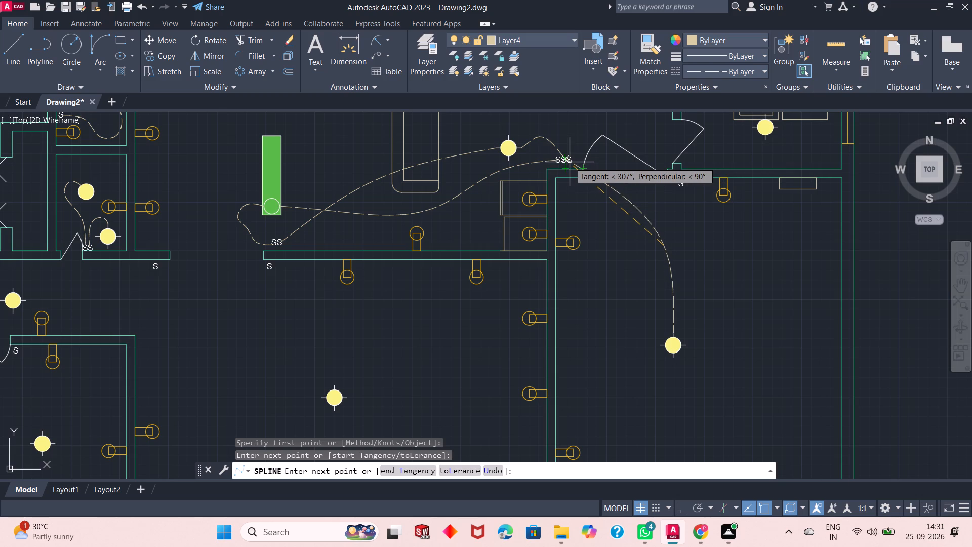
pyautogui.scroll(3, 569, 161)
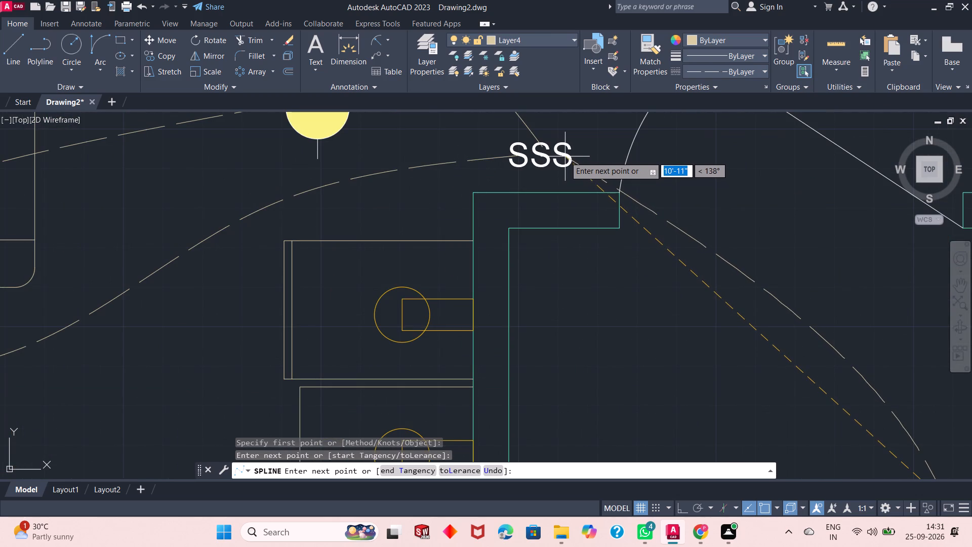
pyautogui.click(565, 157)
pyautogui.rightClick(565, 157)
pyautogui.click(589, 165)
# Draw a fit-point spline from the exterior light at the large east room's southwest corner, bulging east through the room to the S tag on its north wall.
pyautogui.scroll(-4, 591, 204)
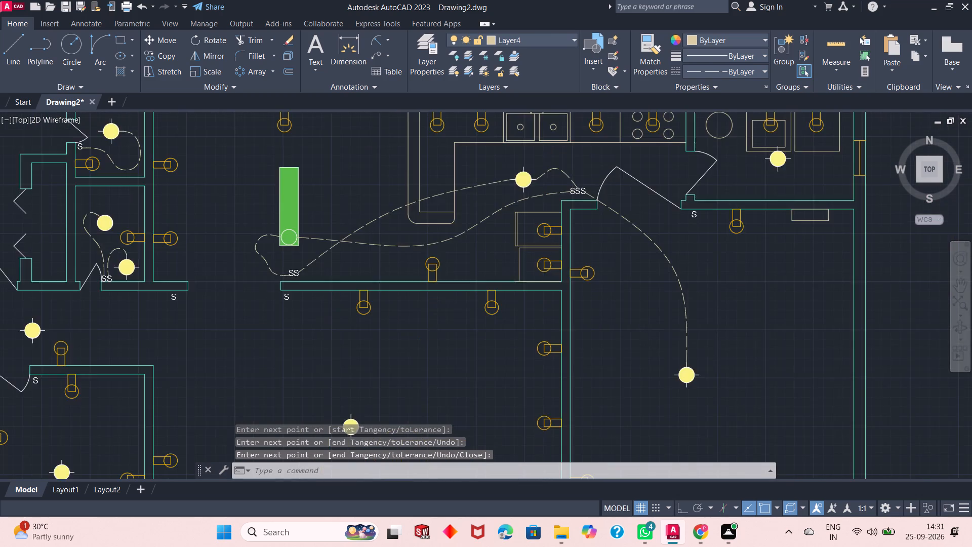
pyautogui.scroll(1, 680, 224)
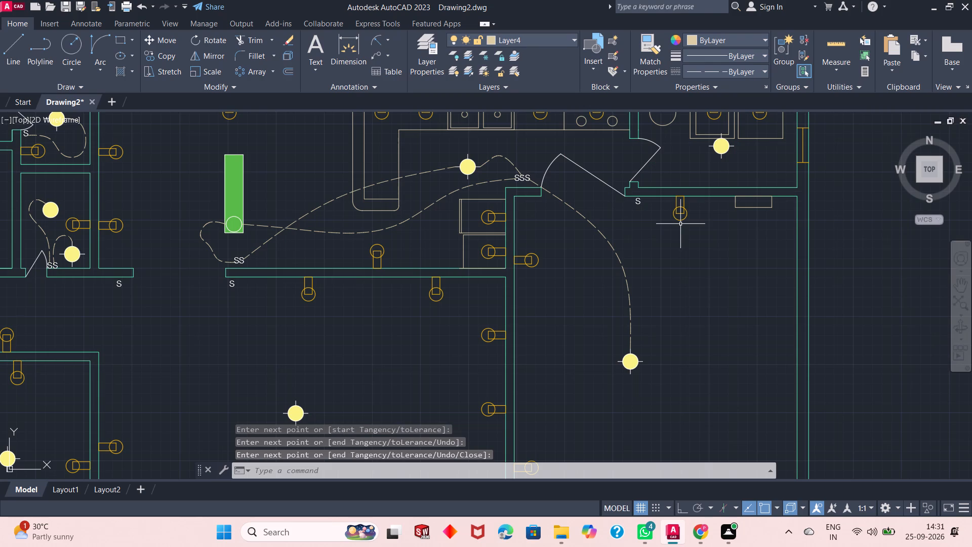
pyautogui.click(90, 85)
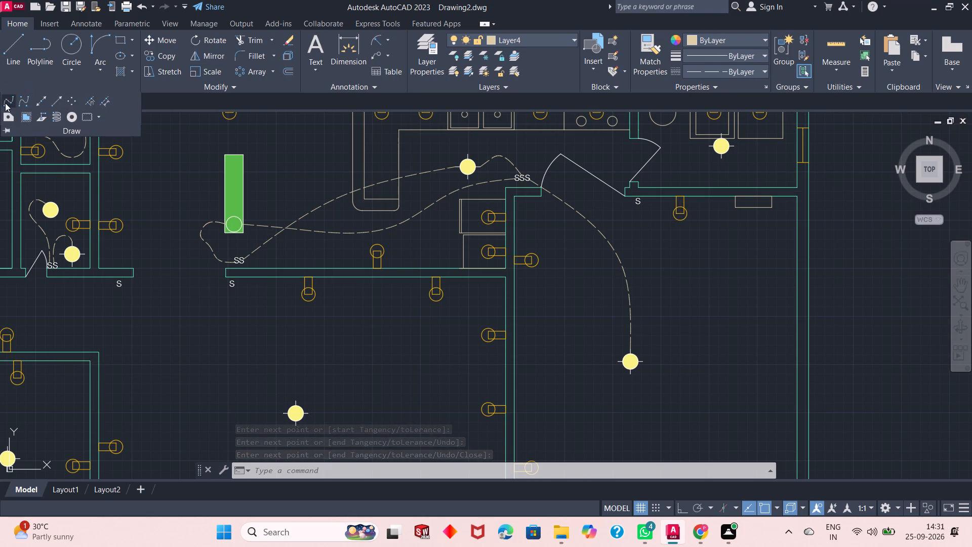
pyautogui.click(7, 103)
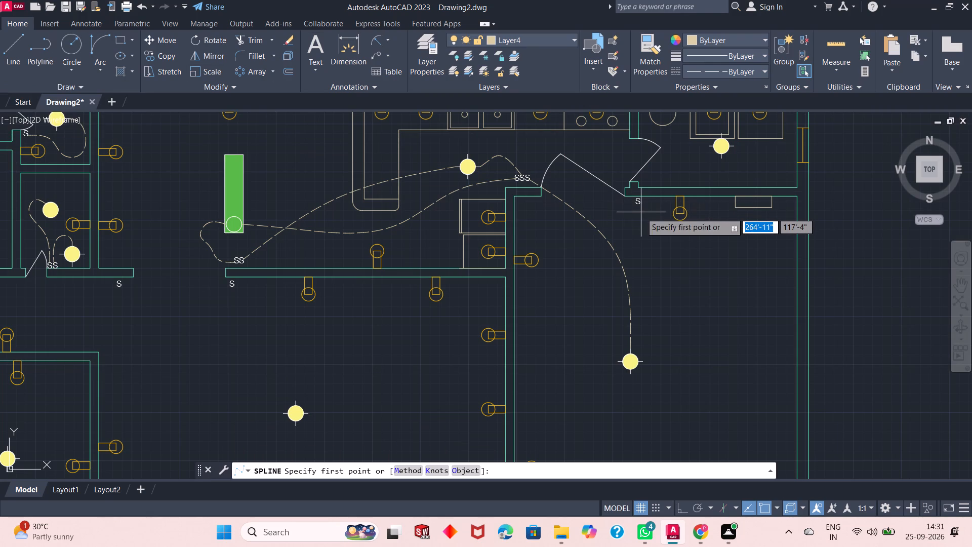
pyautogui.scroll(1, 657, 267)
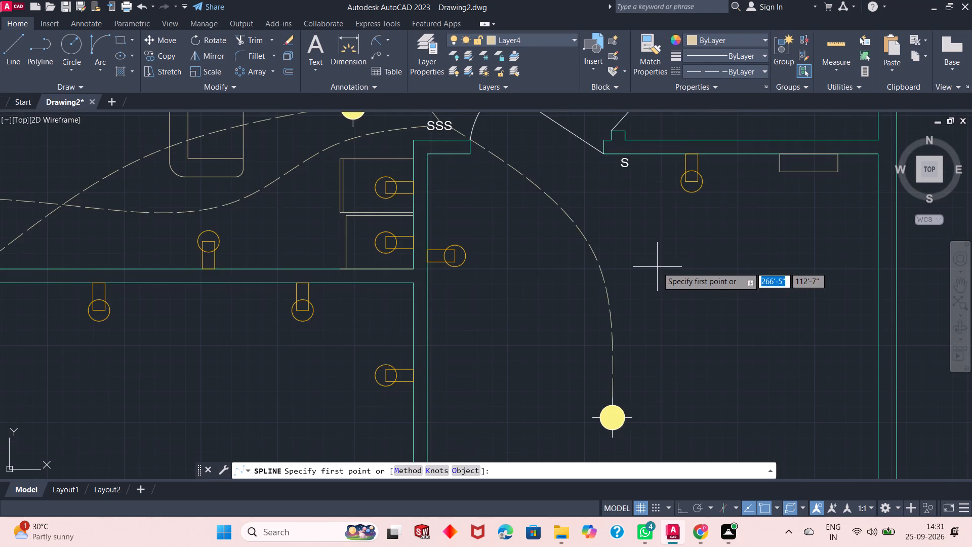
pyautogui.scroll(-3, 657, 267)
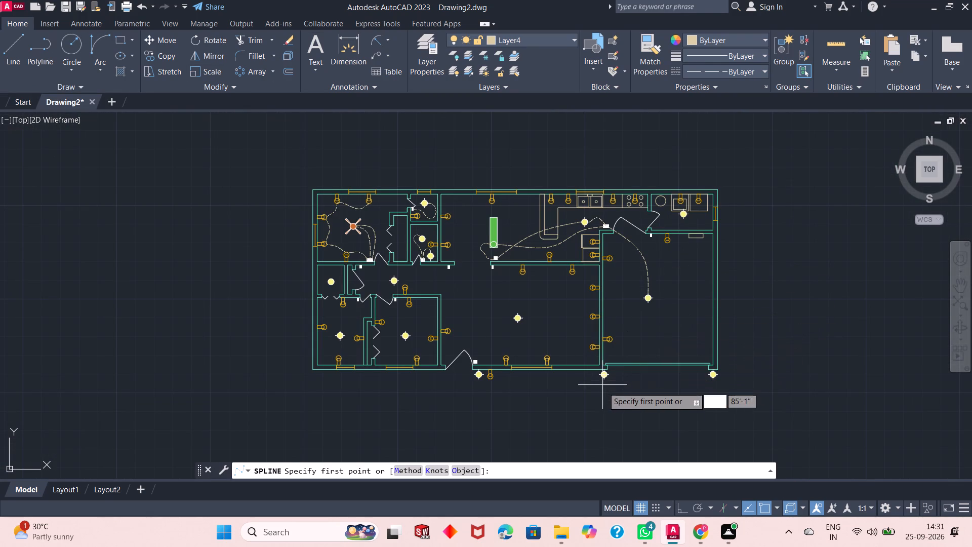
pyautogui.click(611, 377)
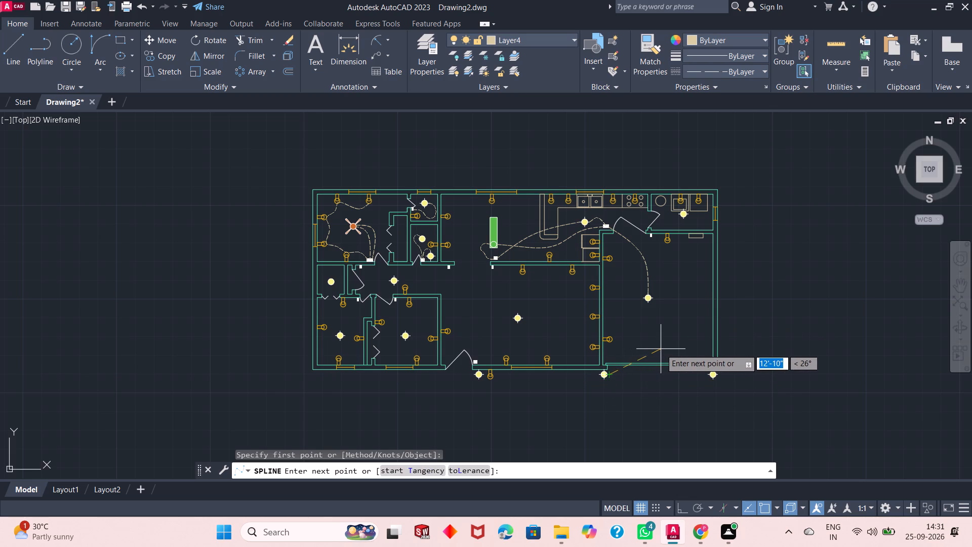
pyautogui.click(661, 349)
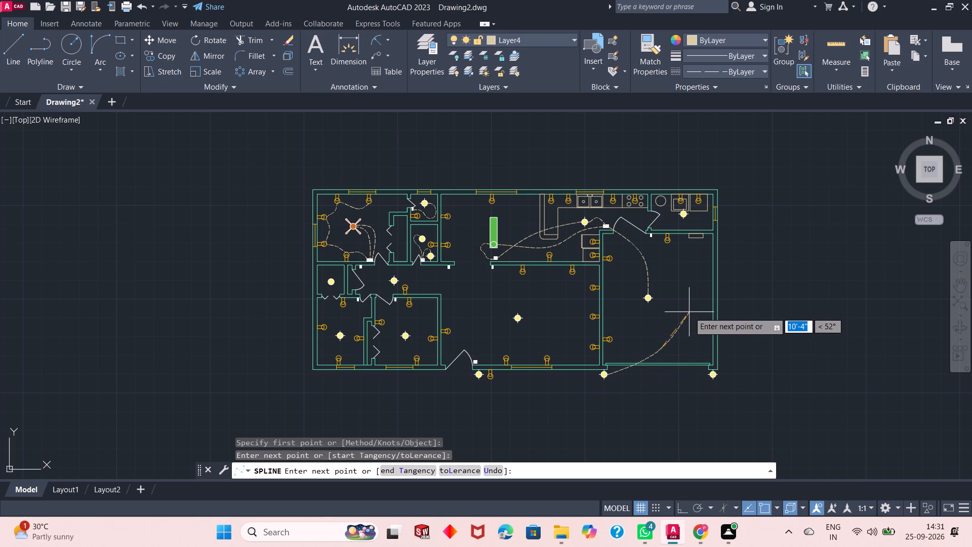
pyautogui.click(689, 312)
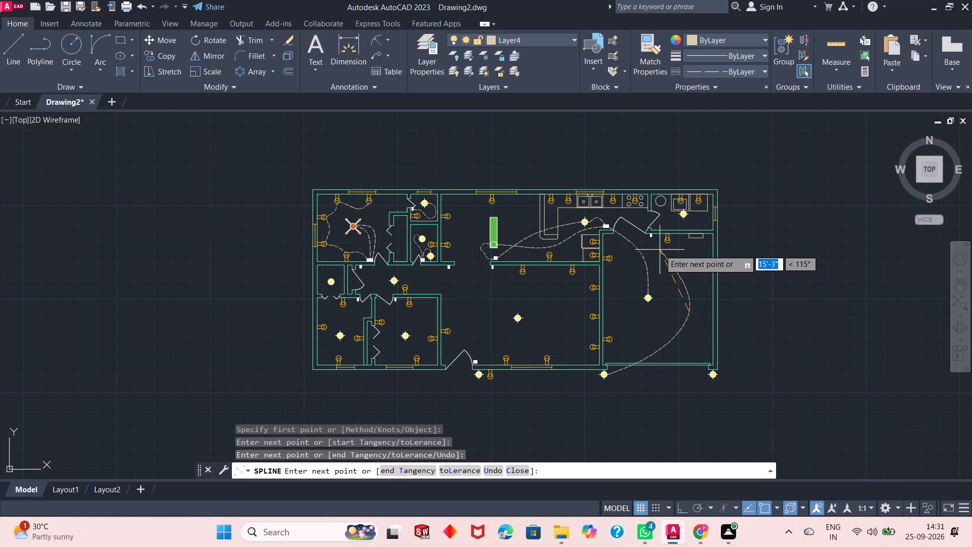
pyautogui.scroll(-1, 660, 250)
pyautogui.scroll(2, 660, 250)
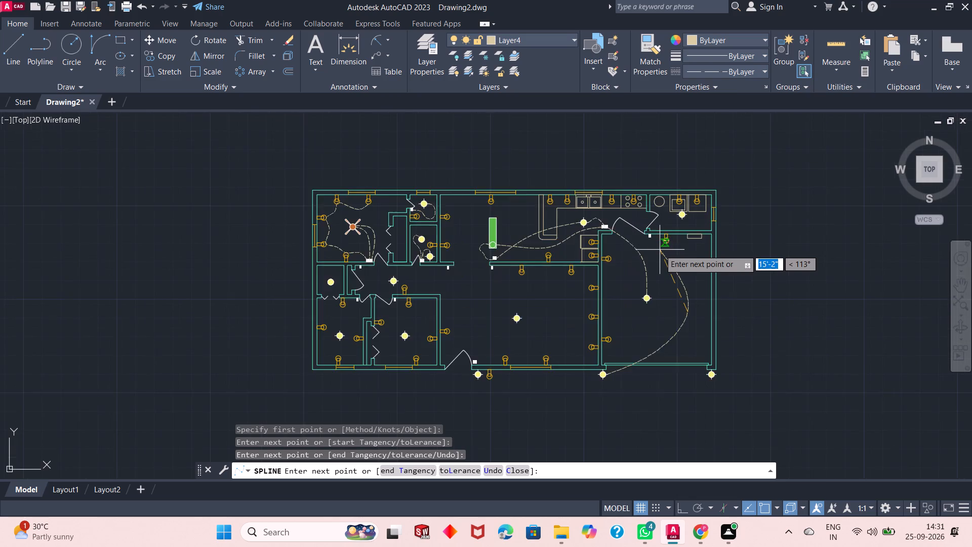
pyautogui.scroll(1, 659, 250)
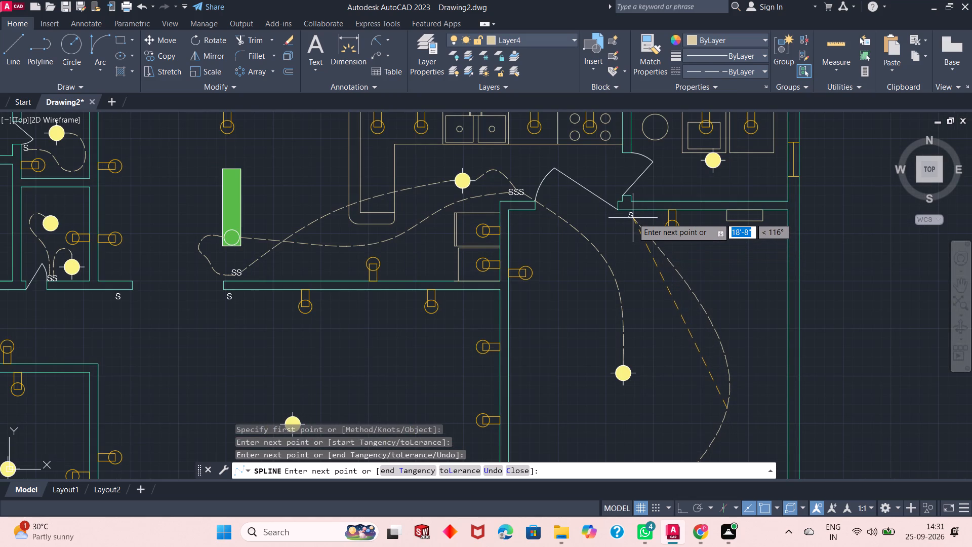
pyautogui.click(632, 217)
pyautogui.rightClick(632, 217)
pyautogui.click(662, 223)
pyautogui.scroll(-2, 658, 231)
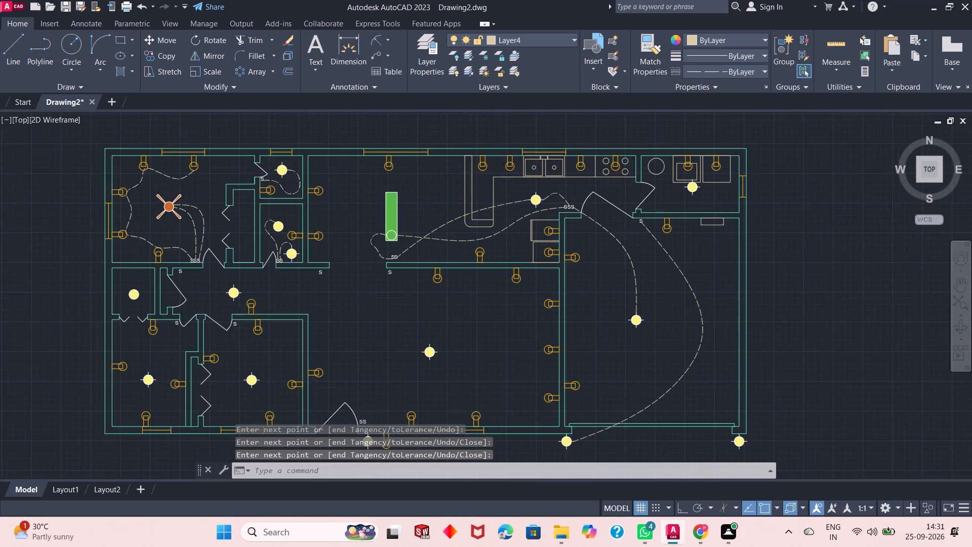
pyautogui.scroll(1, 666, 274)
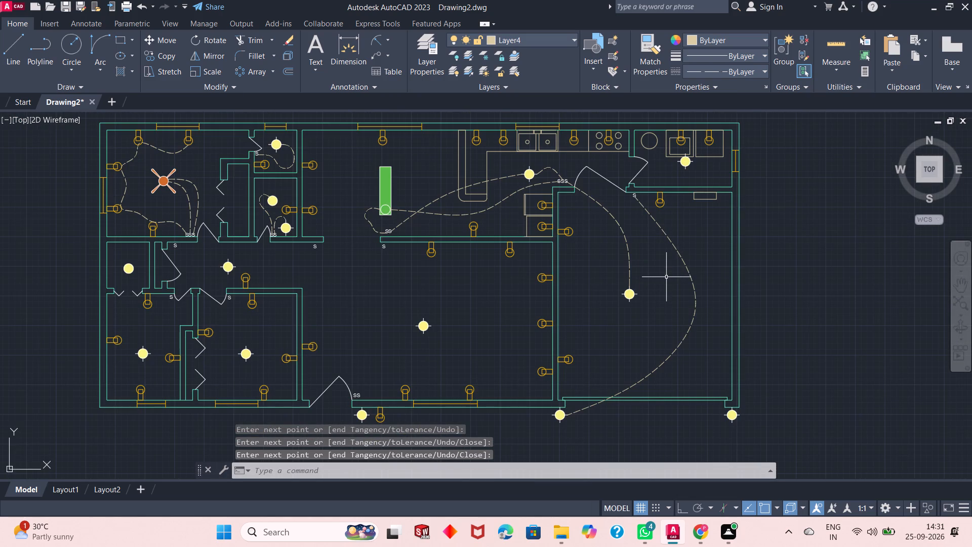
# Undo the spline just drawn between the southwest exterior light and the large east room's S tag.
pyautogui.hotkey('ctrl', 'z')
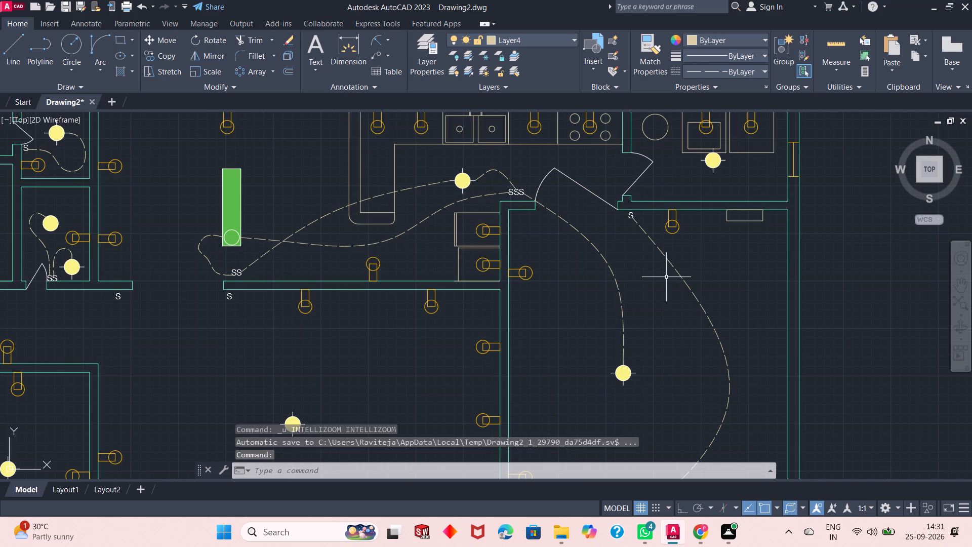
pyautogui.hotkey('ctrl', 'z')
# Draw a fit-point spline from the east end of the large east room's southwest exterior light, bowing east through the room to its north-wall S tag.
pyautogui.scroll(-2, 658, 271)
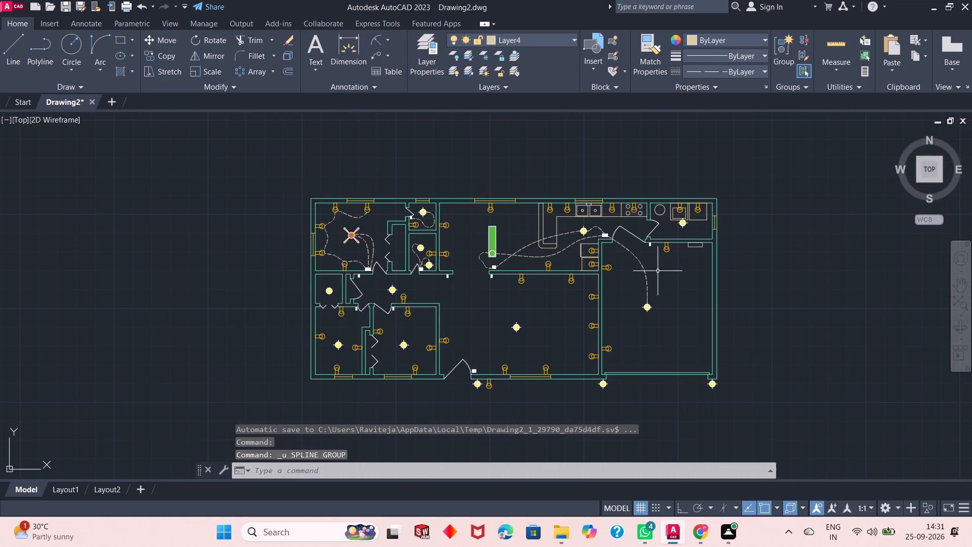
pyautogui.scroll(1, 640, 366)
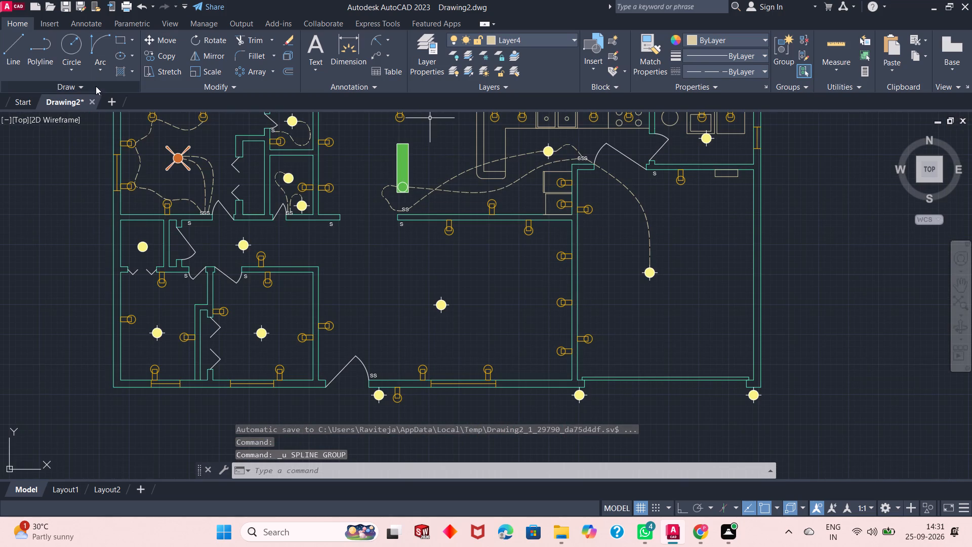
pyautogui.click(95, 87)
pyautogui.click(11, 102)
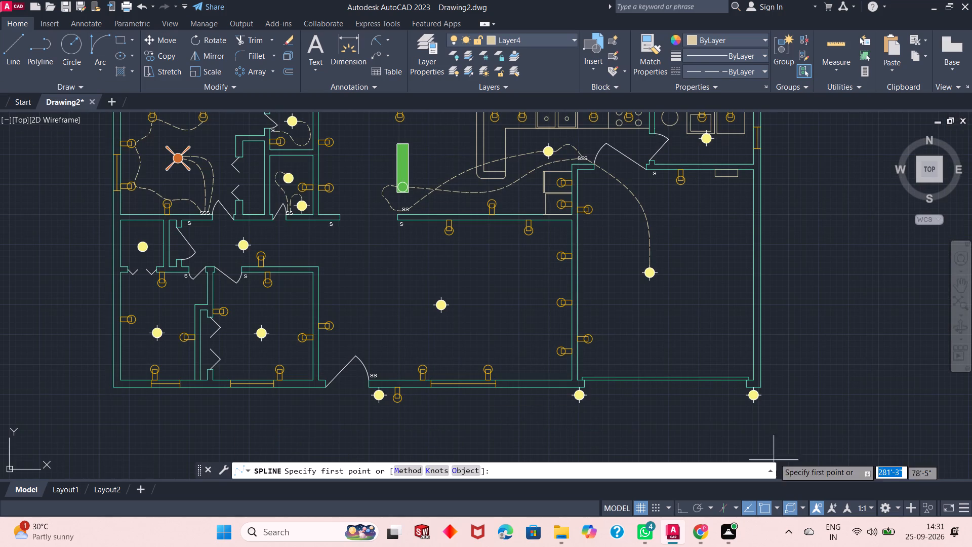
pyautogui.click(587, 397)
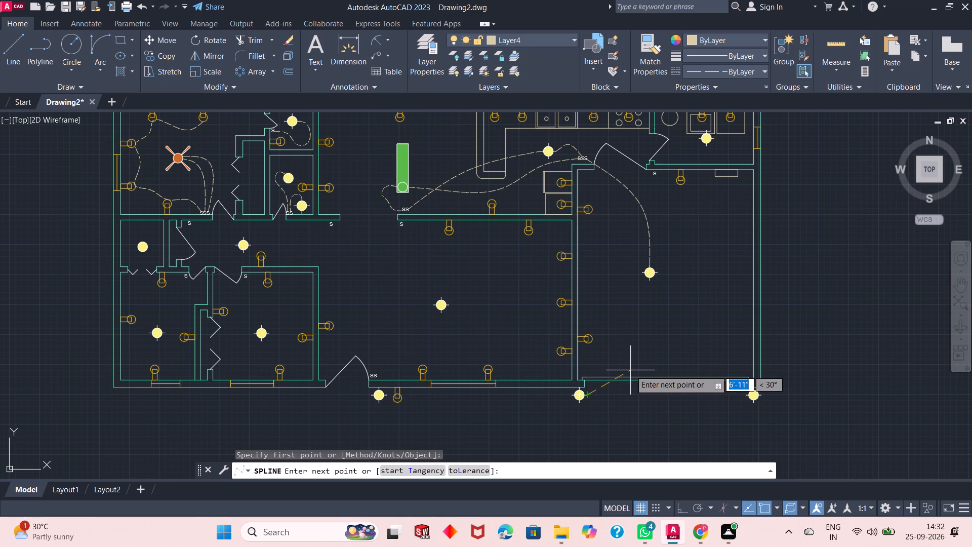
pyautogui.click(638, 372)
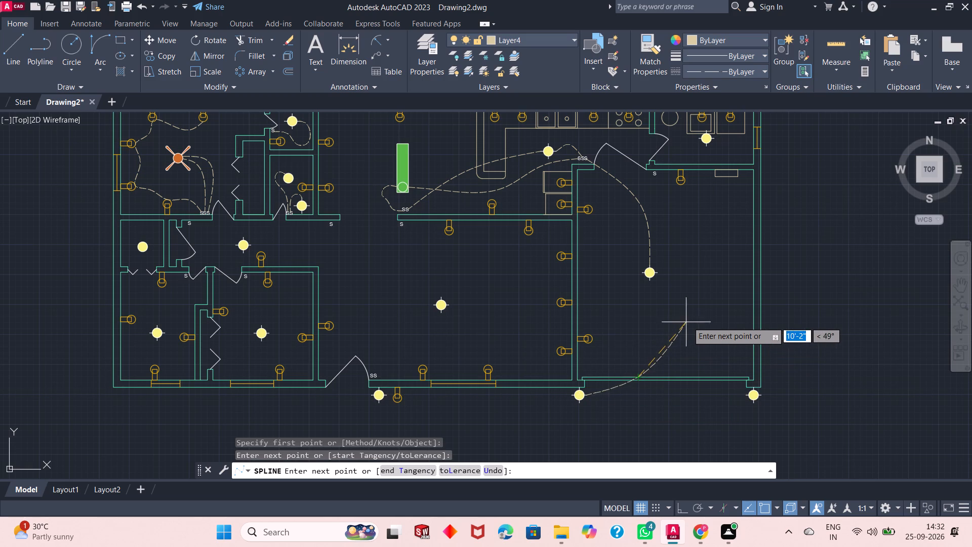
pyautogui.click(691, 318)
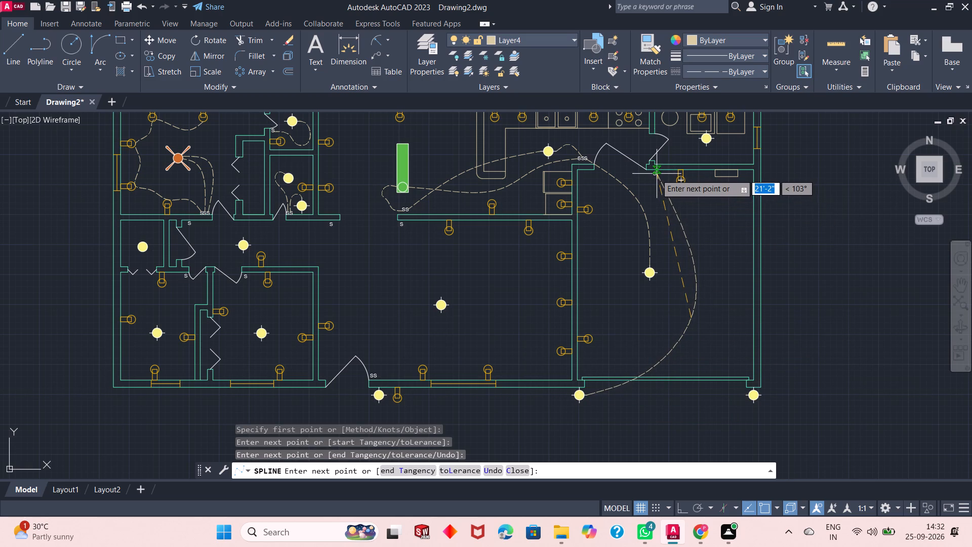
pyautogui.scroll(3, 655, 174)
pyautogui.click(644, 168)
pyautogui.rightClick(644, 168)
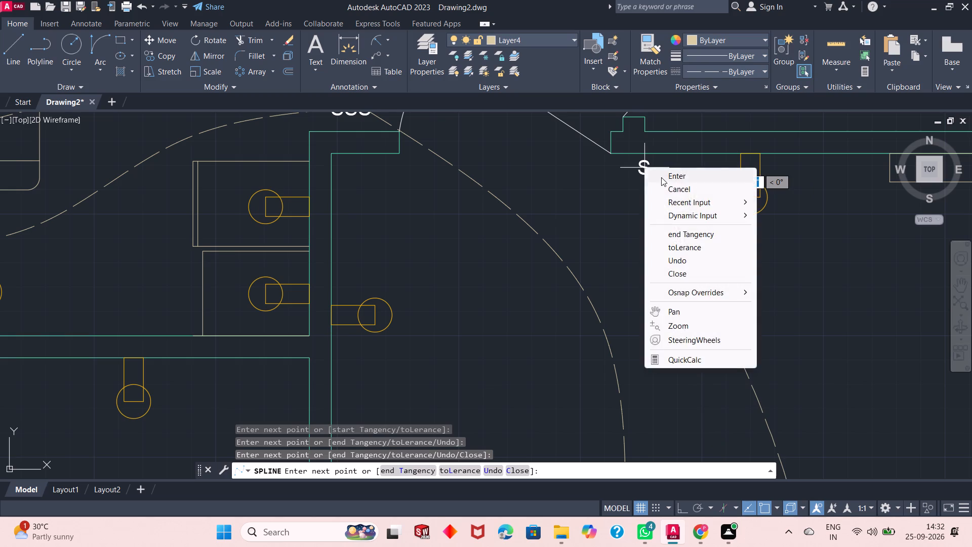
pyautogui.click(662, 177)
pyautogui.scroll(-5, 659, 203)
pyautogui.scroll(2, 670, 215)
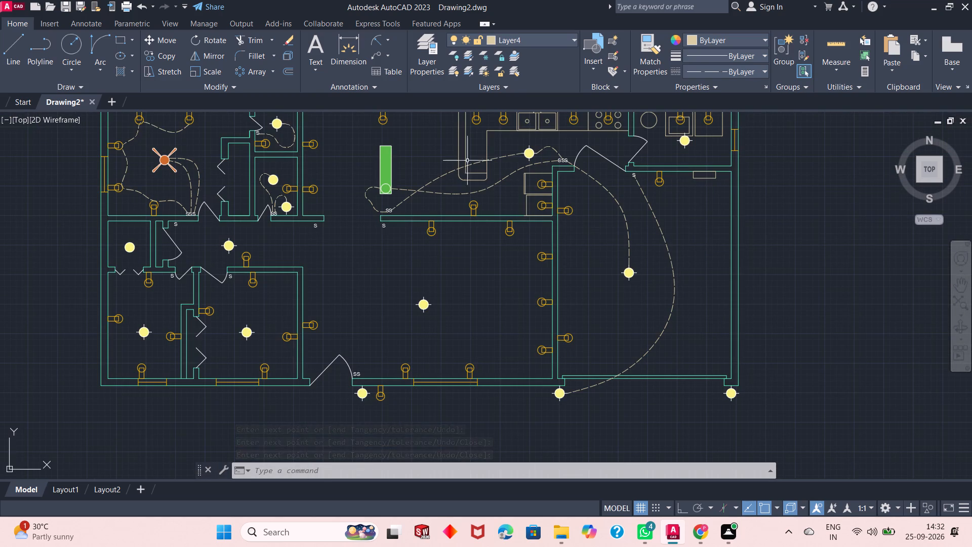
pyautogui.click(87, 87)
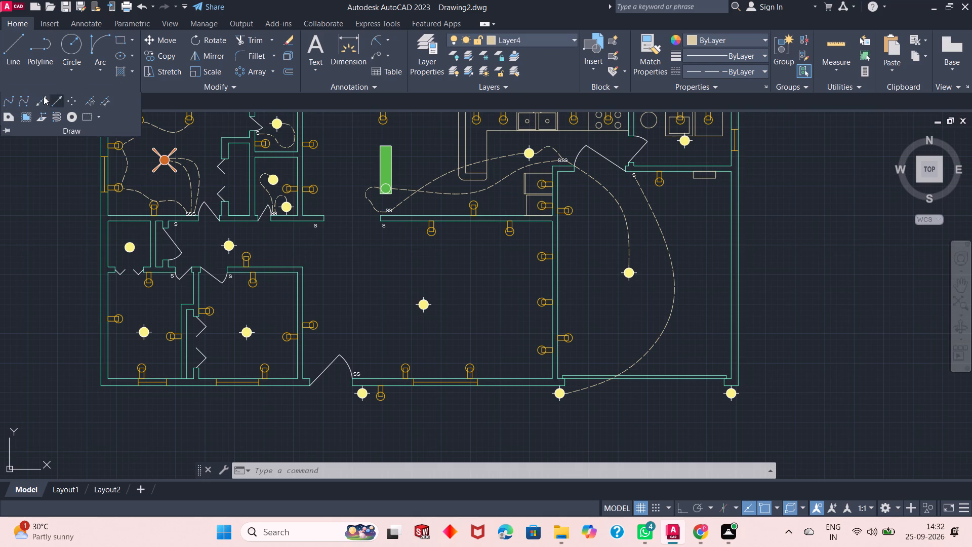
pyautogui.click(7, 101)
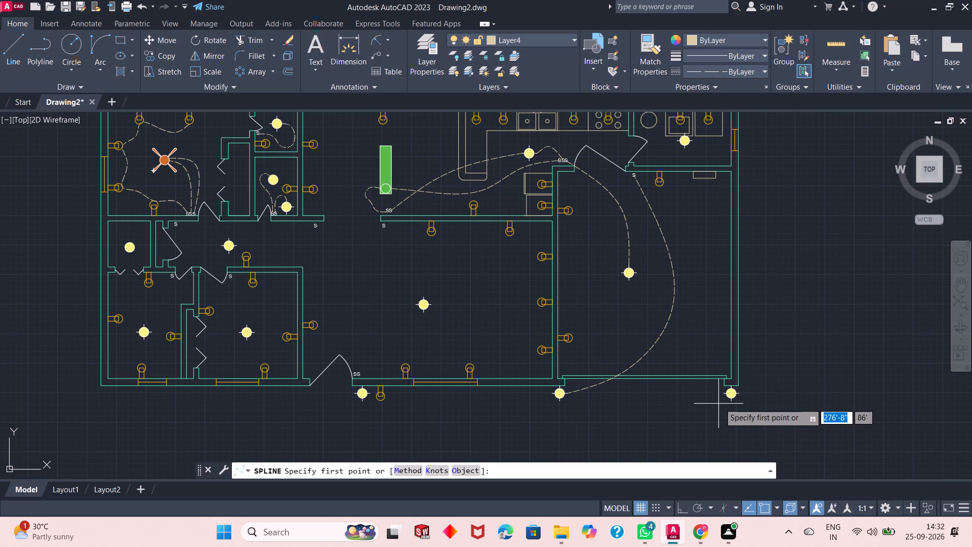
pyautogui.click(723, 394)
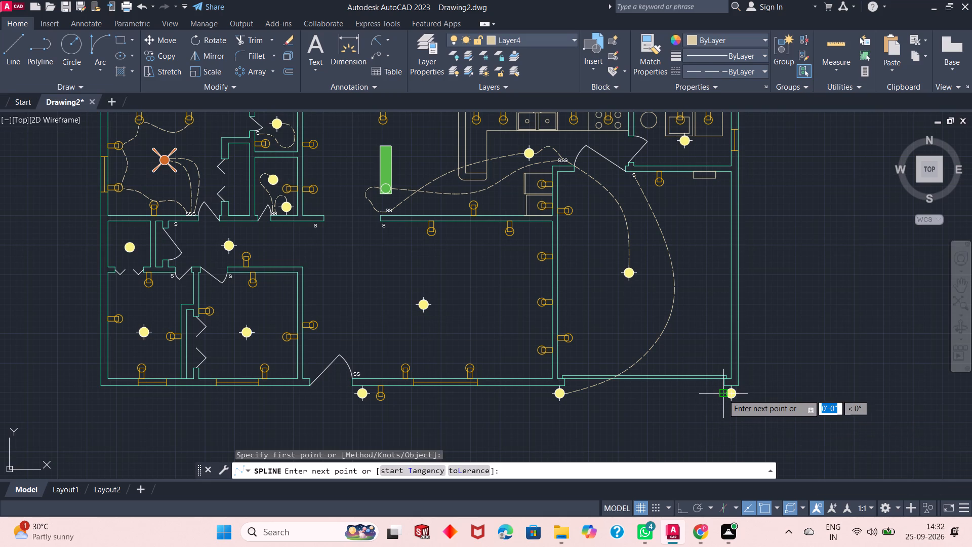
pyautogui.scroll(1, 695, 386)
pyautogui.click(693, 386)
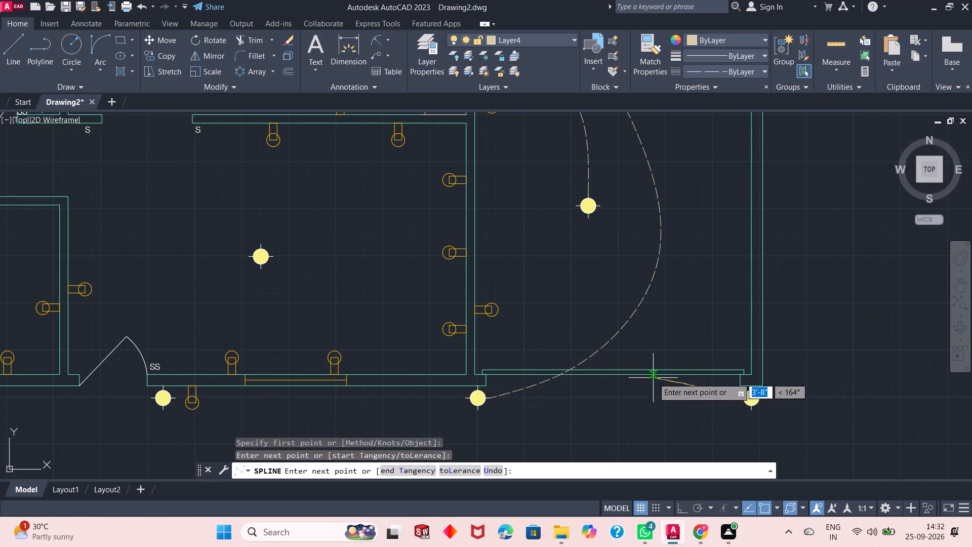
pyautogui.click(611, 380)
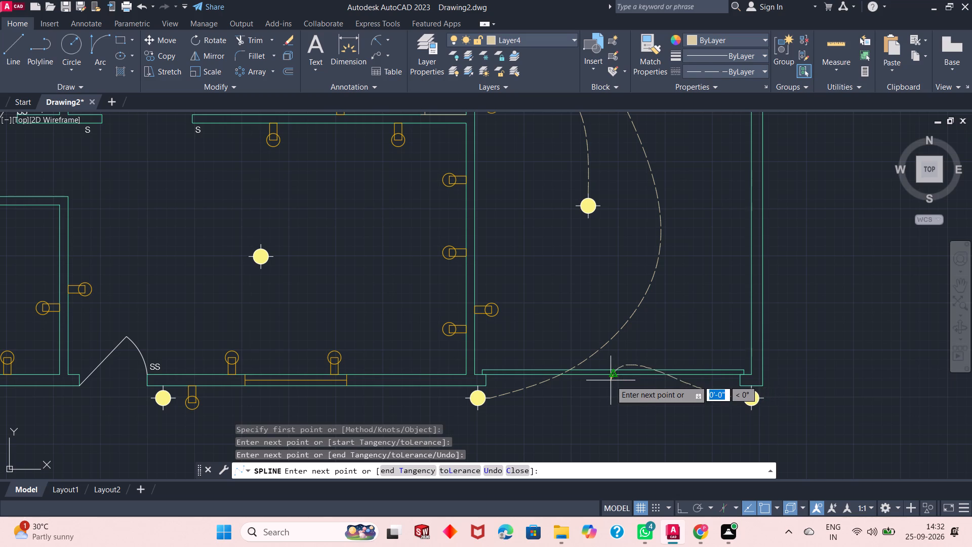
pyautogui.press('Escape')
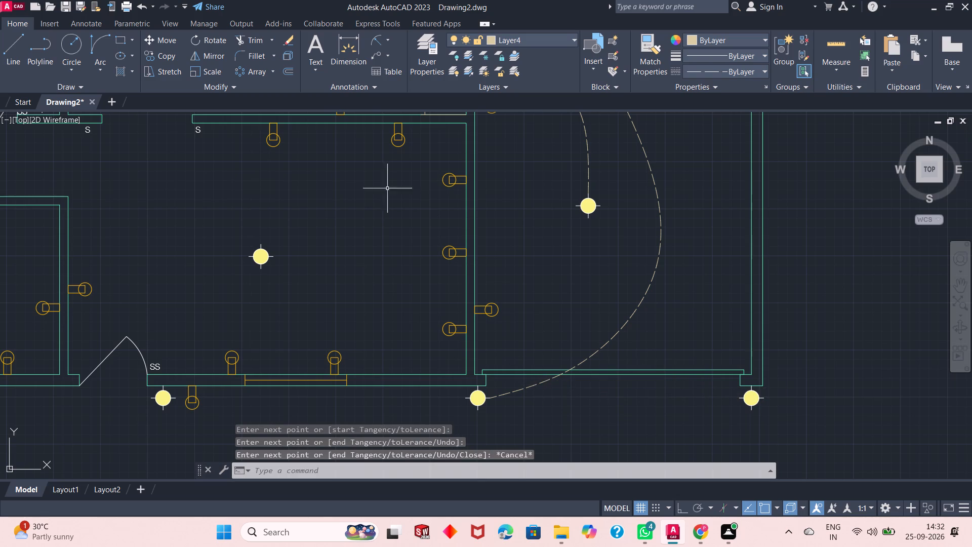
# Draw a fit-point spline from the west end of the southeast exterior light, arching gently along the wide south opening to the neighbouring exterior light's east end.
pyautogui.click(53, 83)
pyautogui.click(11, 98)
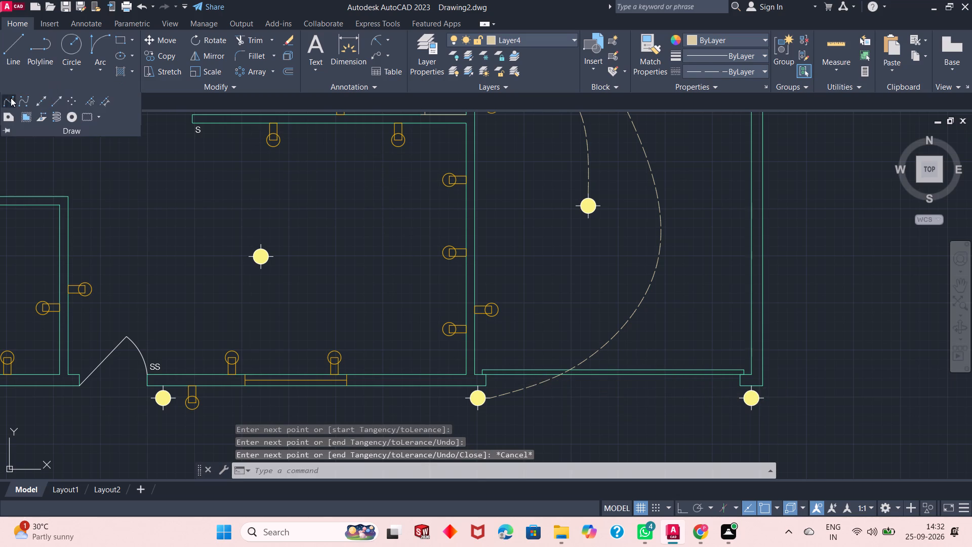
pyautogui.click(738, 401)
pyautogui.click(704, 385)
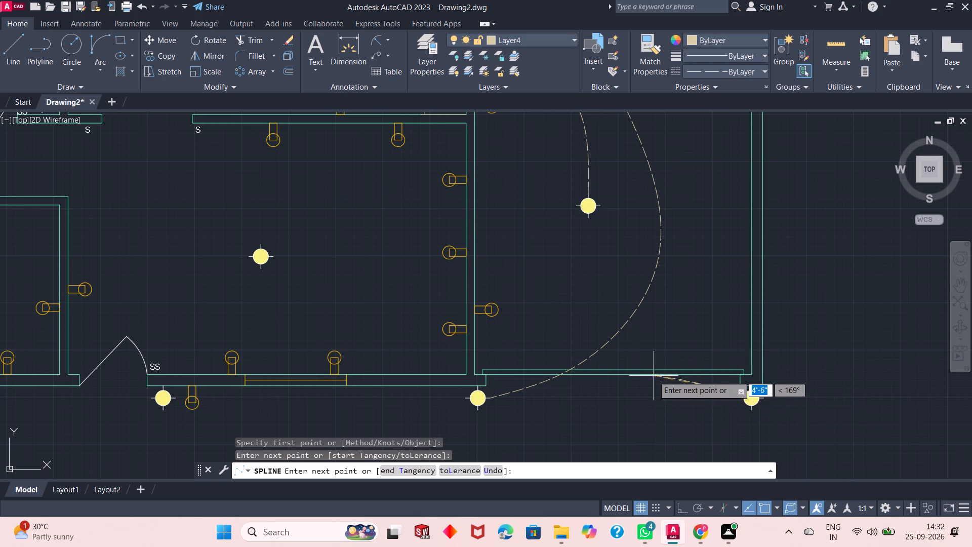
pyautogui.click(611, 382)
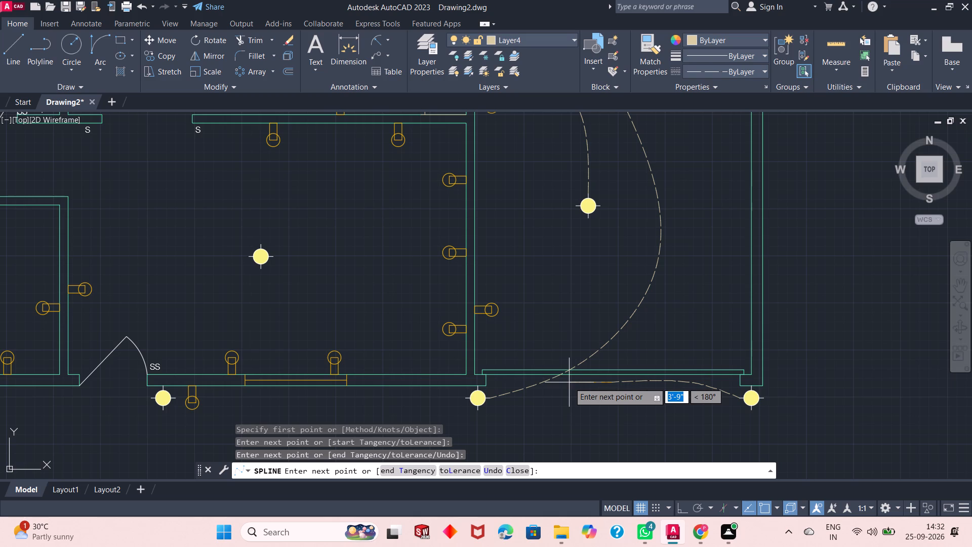
pyautogui.click(488, 397)
pyautogui.rightClick(488, 398)
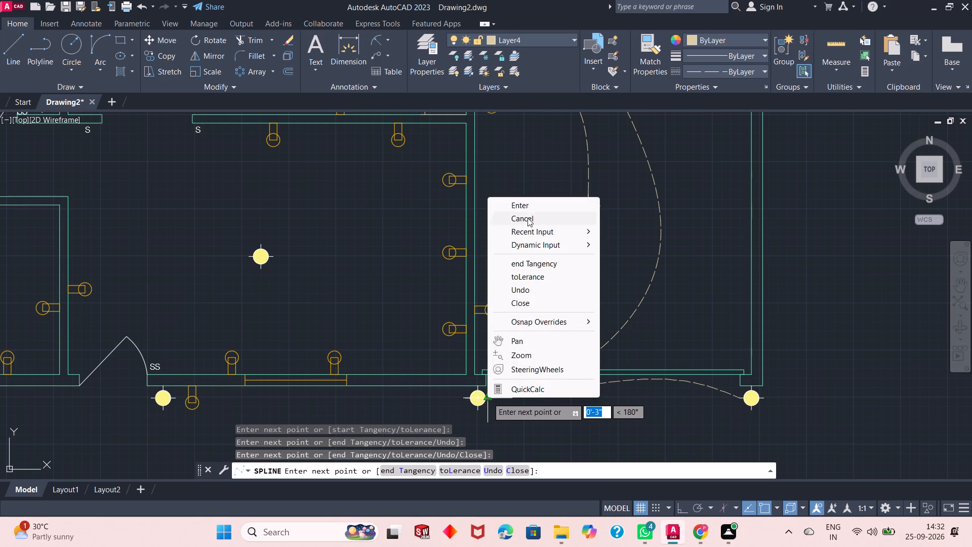
pyautogui.click(528, 210)
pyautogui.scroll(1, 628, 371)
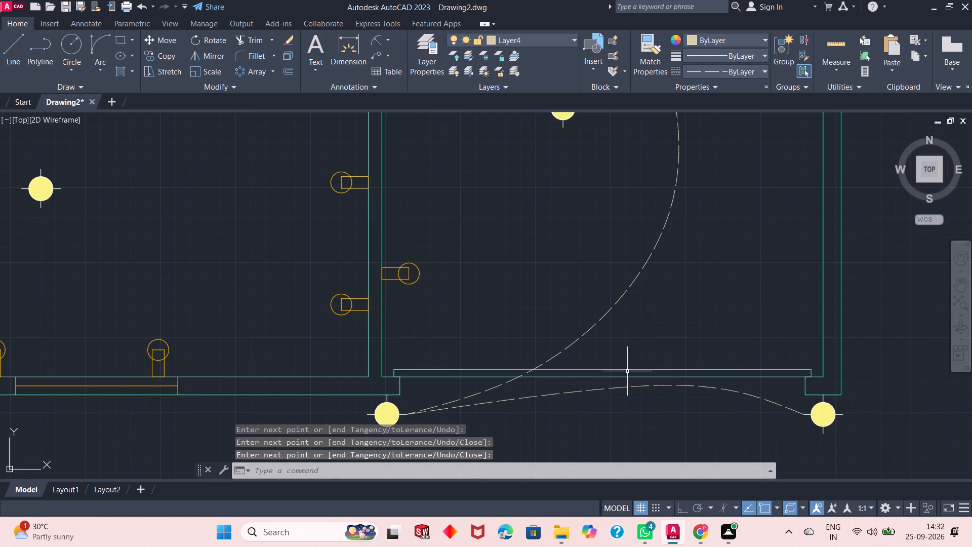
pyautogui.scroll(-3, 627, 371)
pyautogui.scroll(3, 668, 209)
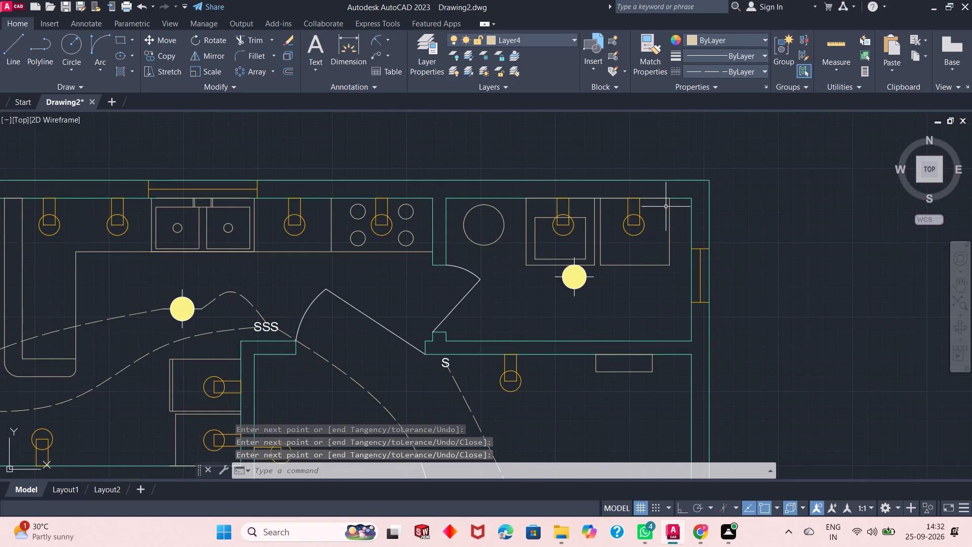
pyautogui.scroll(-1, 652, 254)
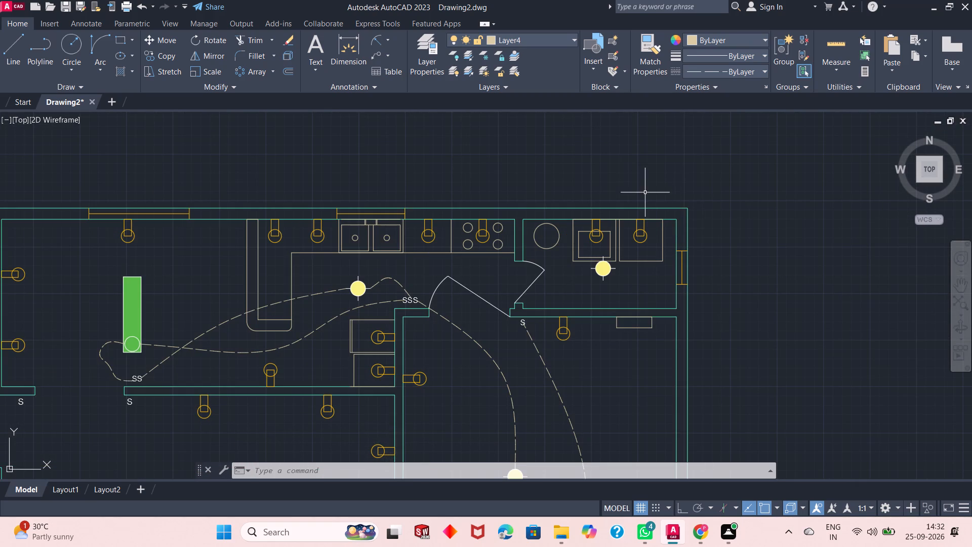
# On layer 0, place an attribute definition with tag S just inside the small northeast room's door, beside its west wall.
pyautogui.click(531, 42)
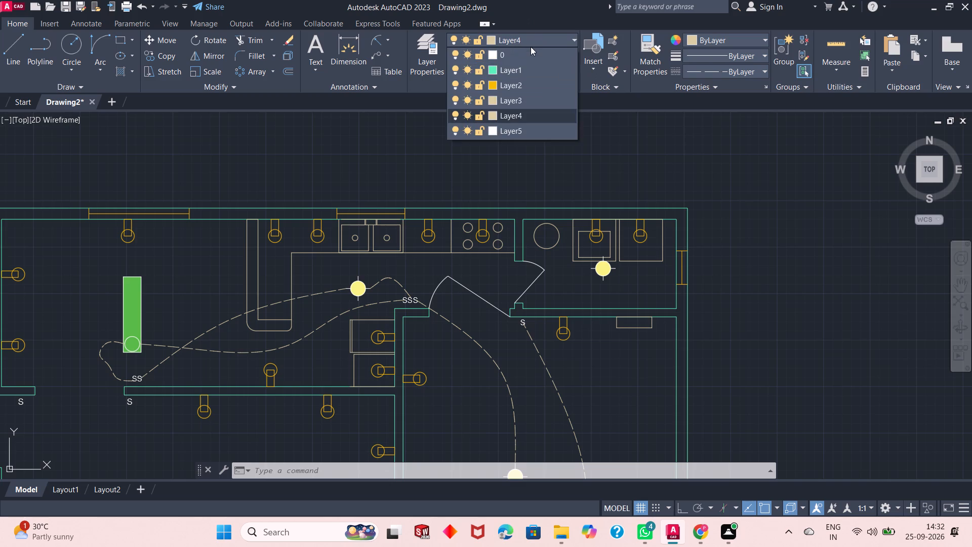
pyautogui.click(530, 59)
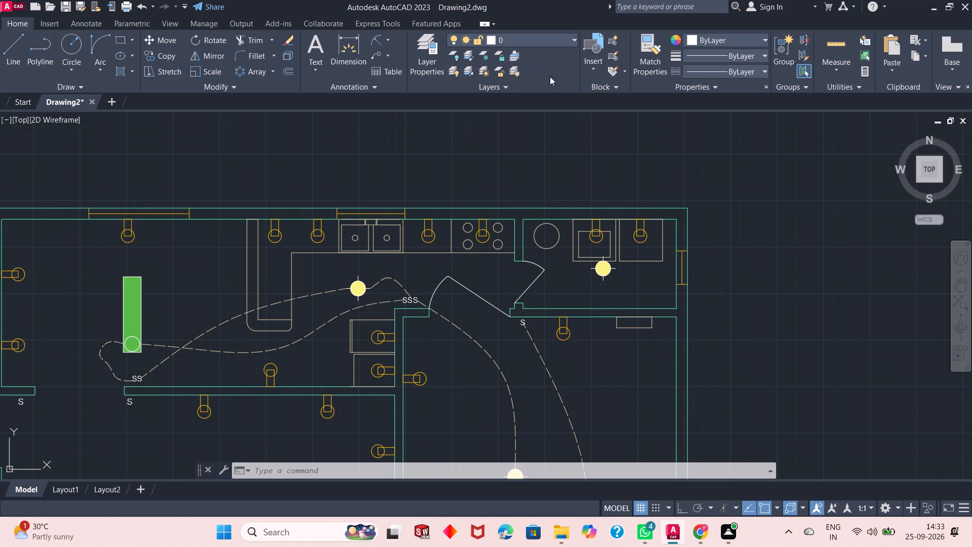
pyautogui.click(600, 90)
pyautogui.click(589, 103)
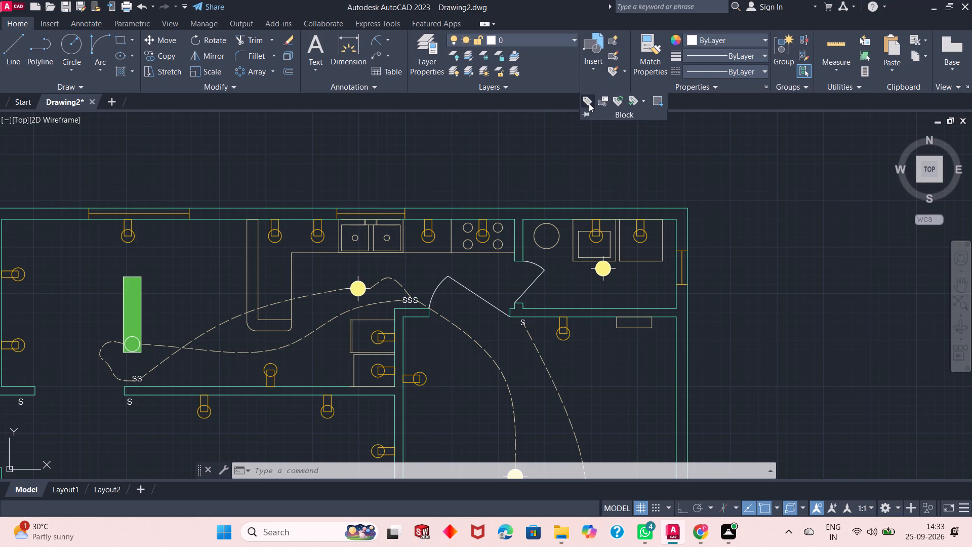
pyautogui.press('s')
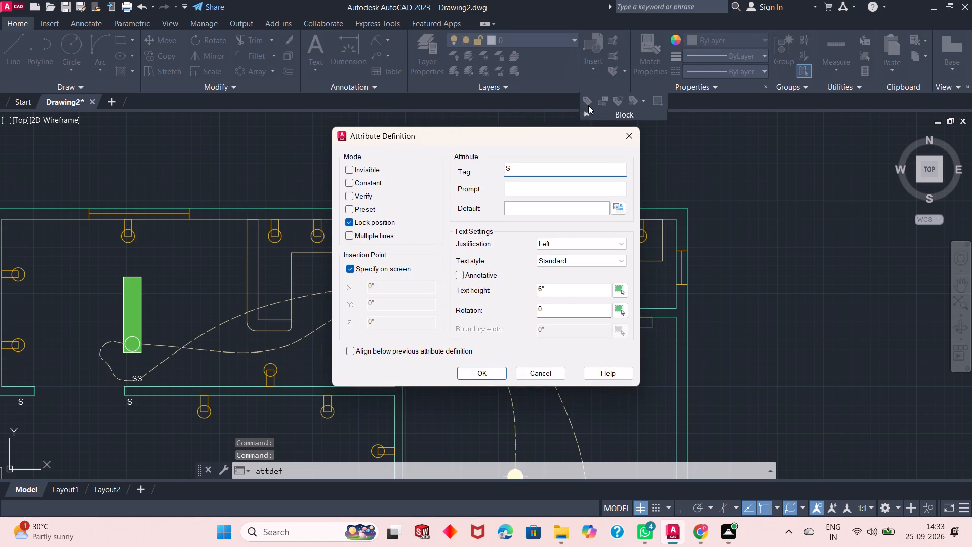
pyautogui.press('Return')
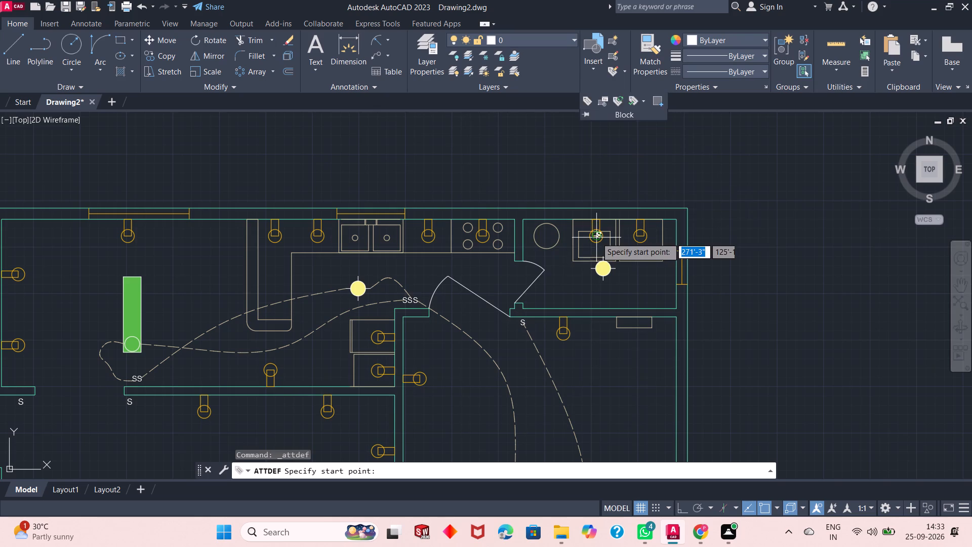
pyautogui.scroll(3, 538, 271)
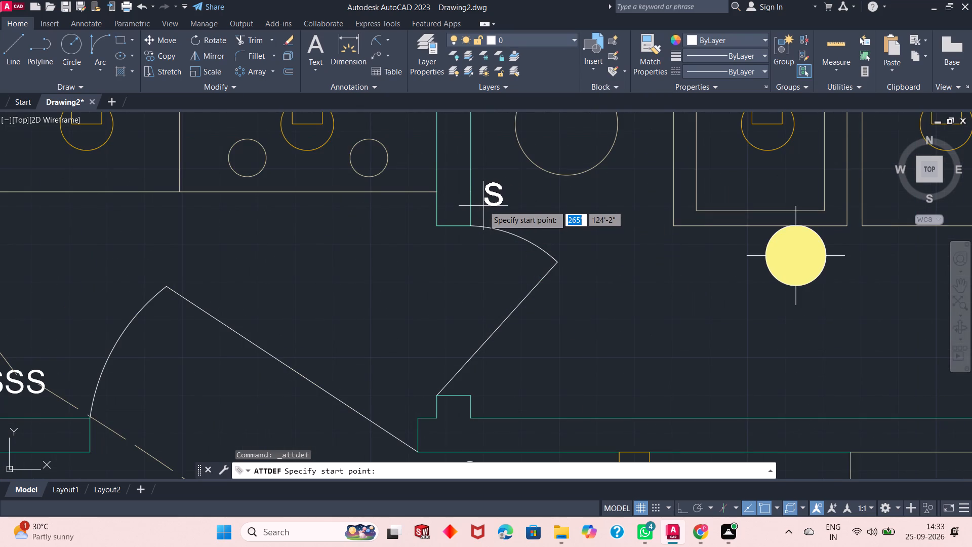
pyautogui.click(483, 206)
pyautogui.rightClick(483, 206)
pyautogui.click(462, 238)
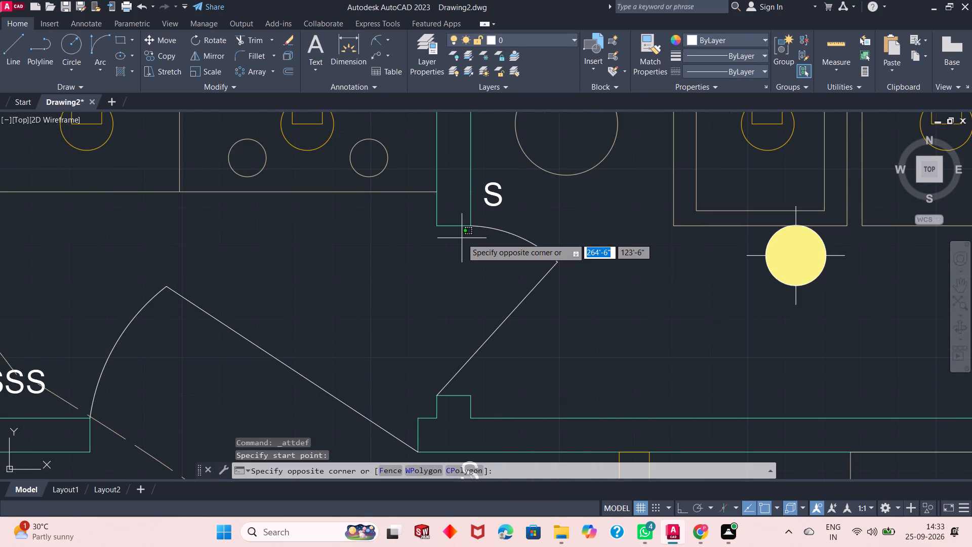
pyautogui.press('Escape')
# On Layer4, draw a fit-point spline from the west end of the small northeast room's light, dipping south, to its S tag by the door.
pyautogui.click(520, 41)
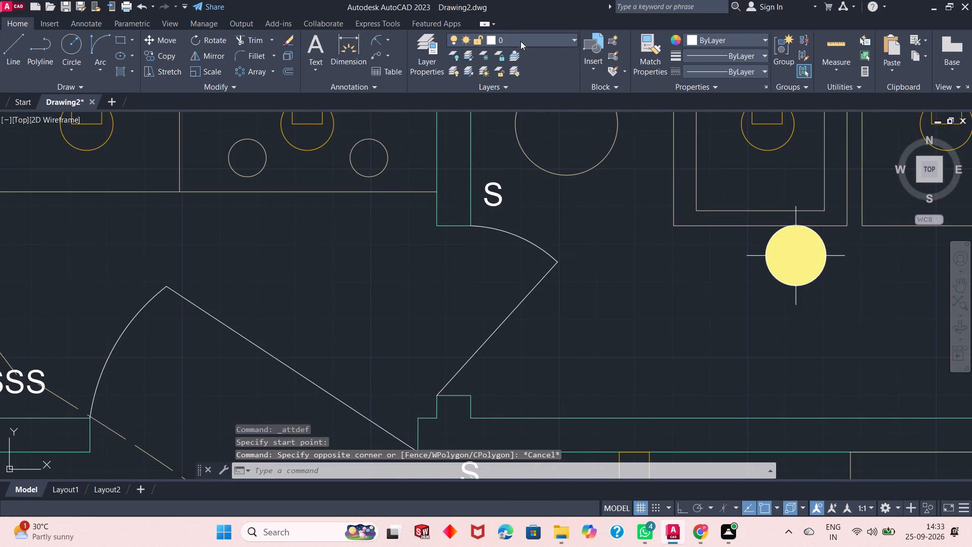
pyautogui.click(558, 118)
pyautogui.click(61, 83)
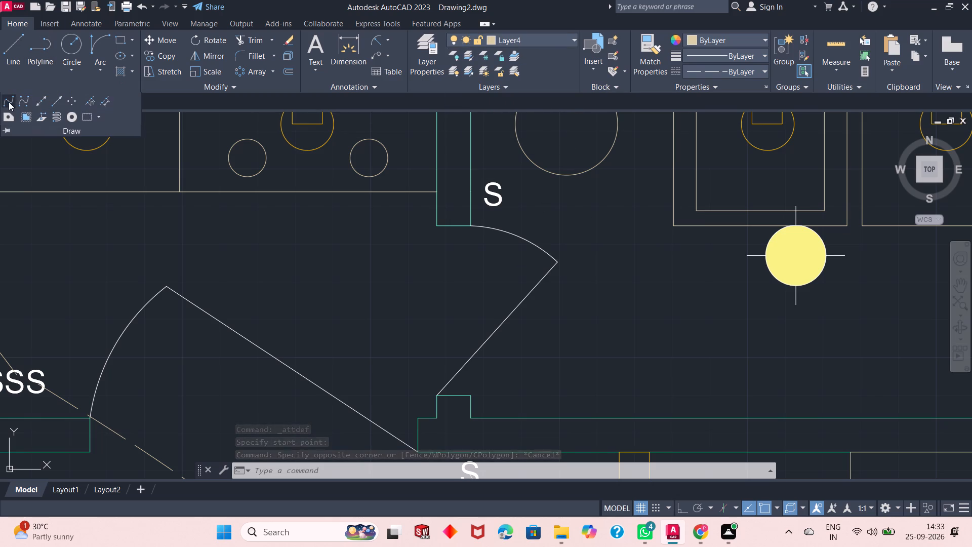
pyautogui.click(9, 102)
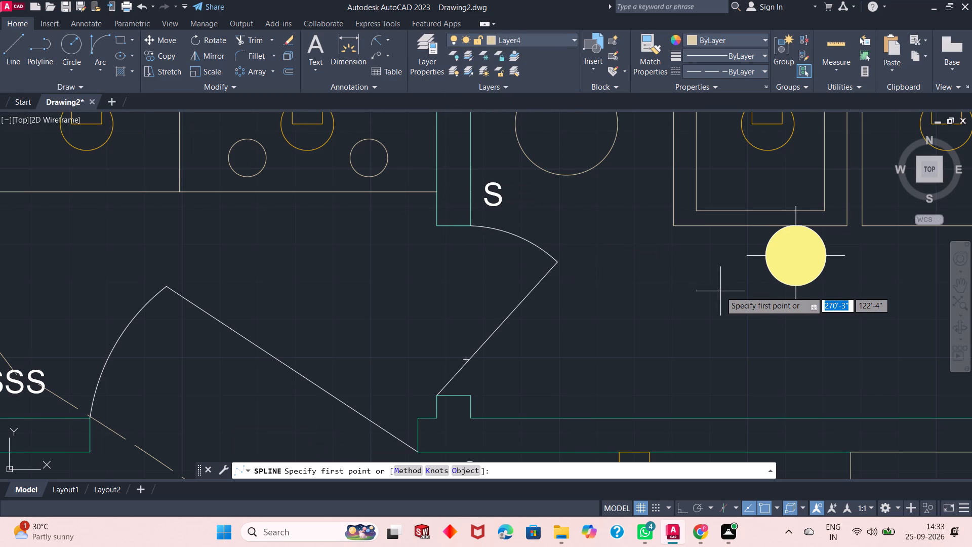
pyautogui.click(746, 257)
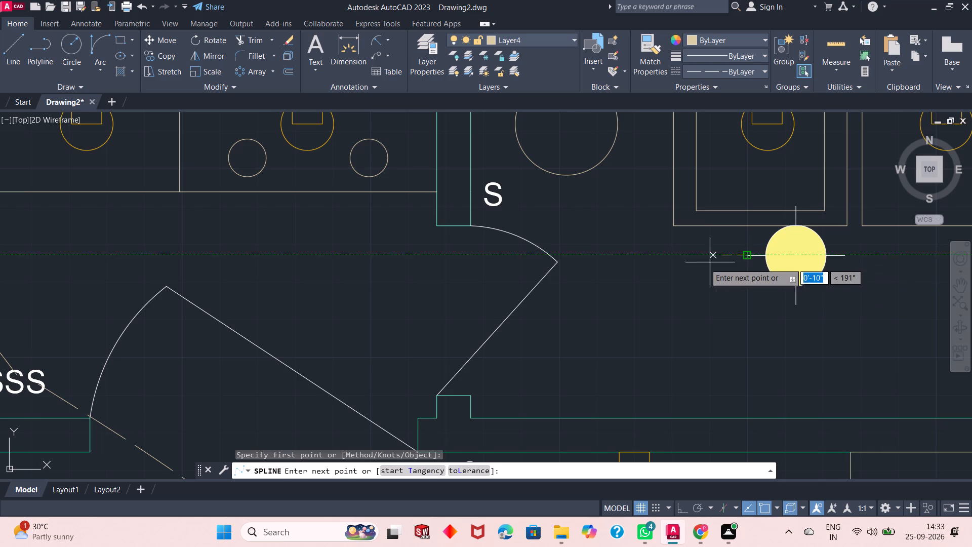
pyautogui.click(659, 266)
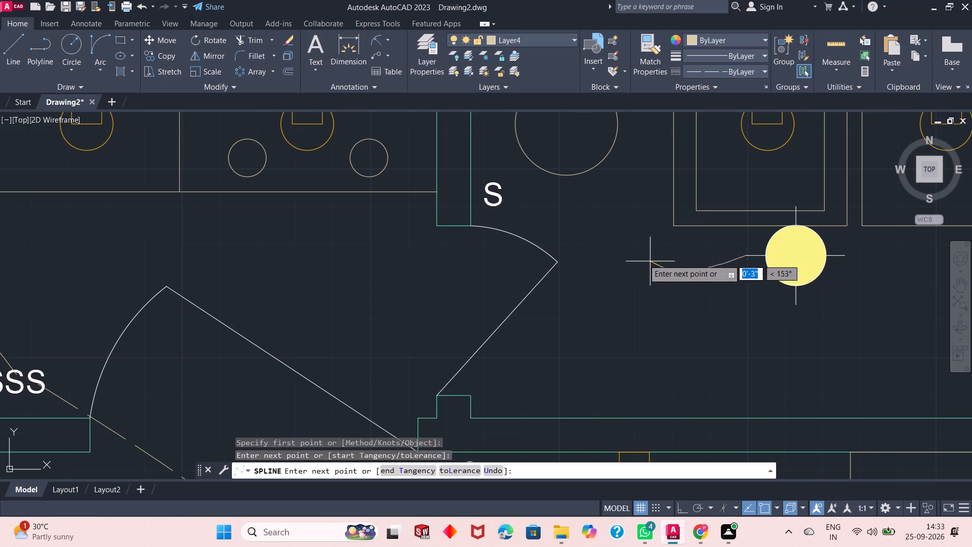
pyautogui.click(500, 201)
pyautogui.rightClick(499, 201)
pyautogui.click(529, 210)
# Draw a fit-point spline from the west end of the front-door exterior light, looping west through the doorway to the first S of the SS tags.
pyautogui.scroll(-1, 573, 209)
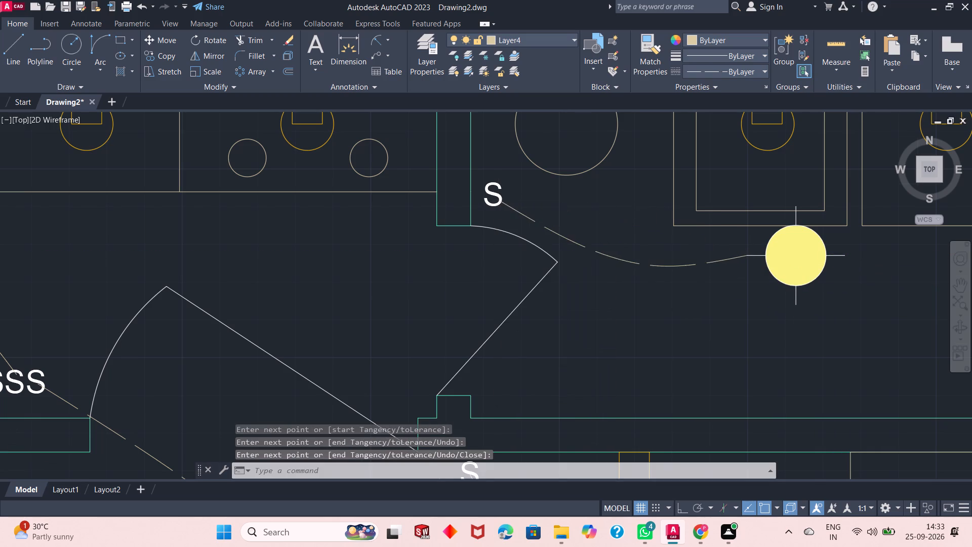
pyautogui.scroll(-1, 573, 209)
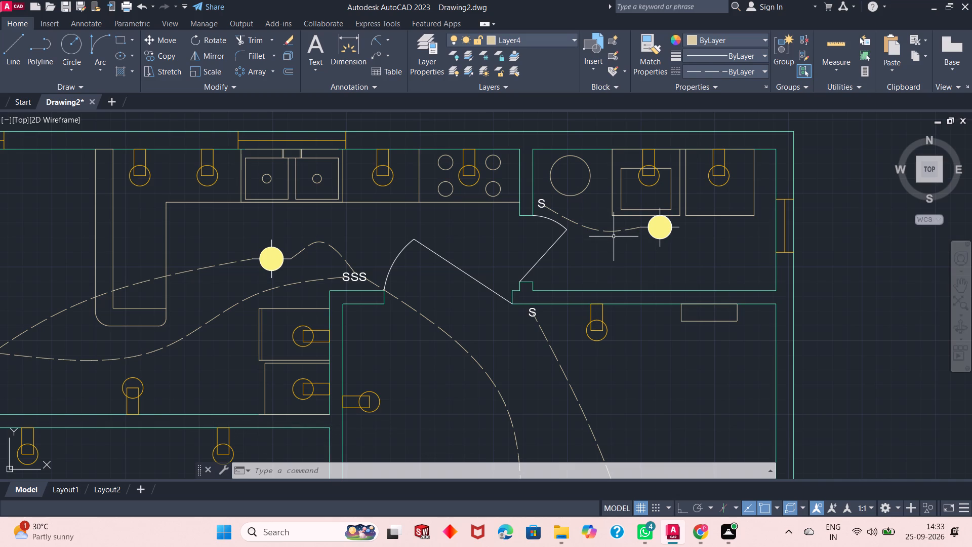
pyautogui.scroll(-2, 617, 217)
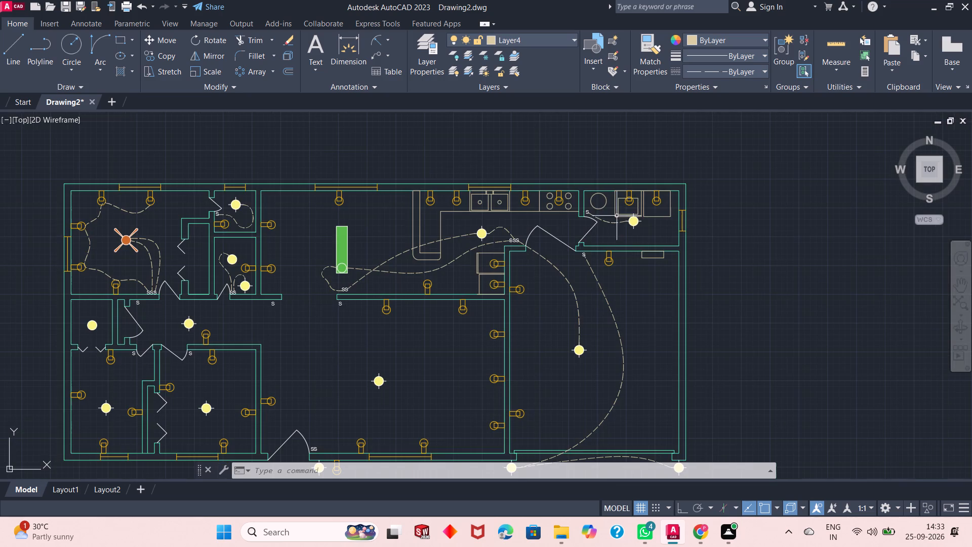
pyautogui.scroll(-1, 626, 223)
pyautogui.scroll(-1, 458, 376)
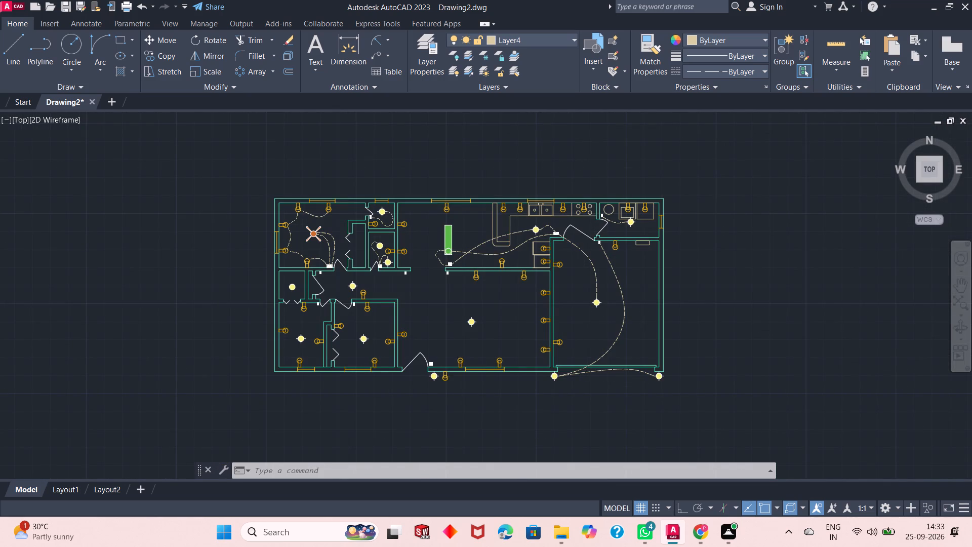
pyautogui.scroll(3, 453, 366)
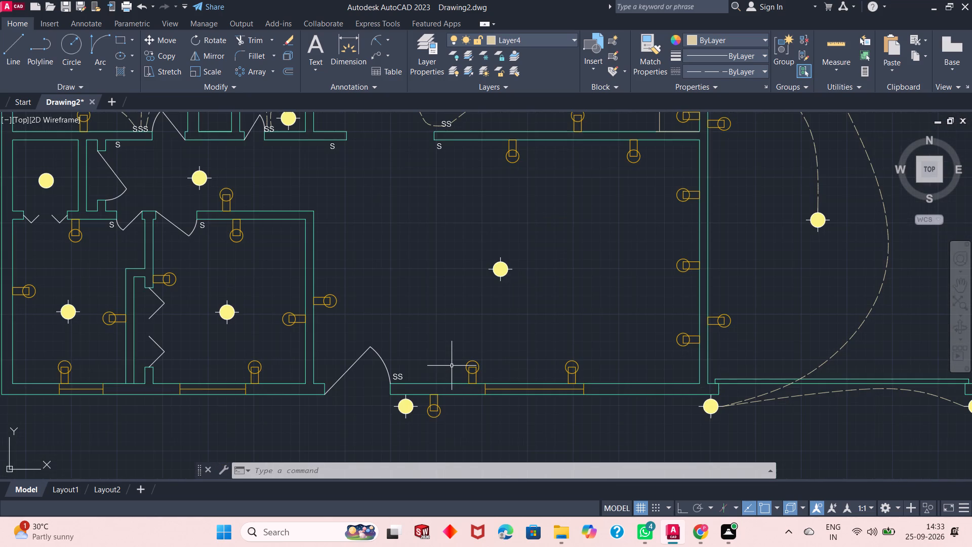
pyautogui.click(69, 86)
pyautogui.click(7, 104)
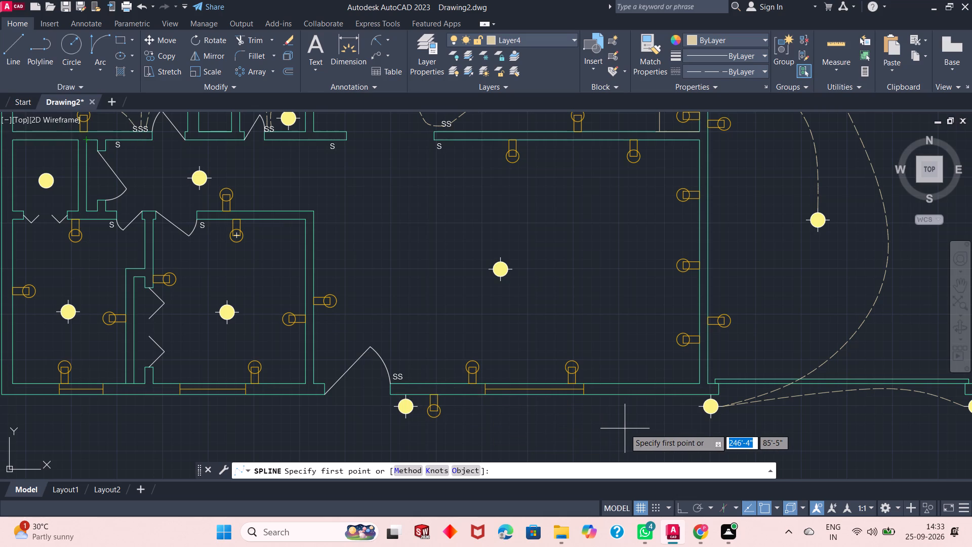
pyautogui.click(393, 406)
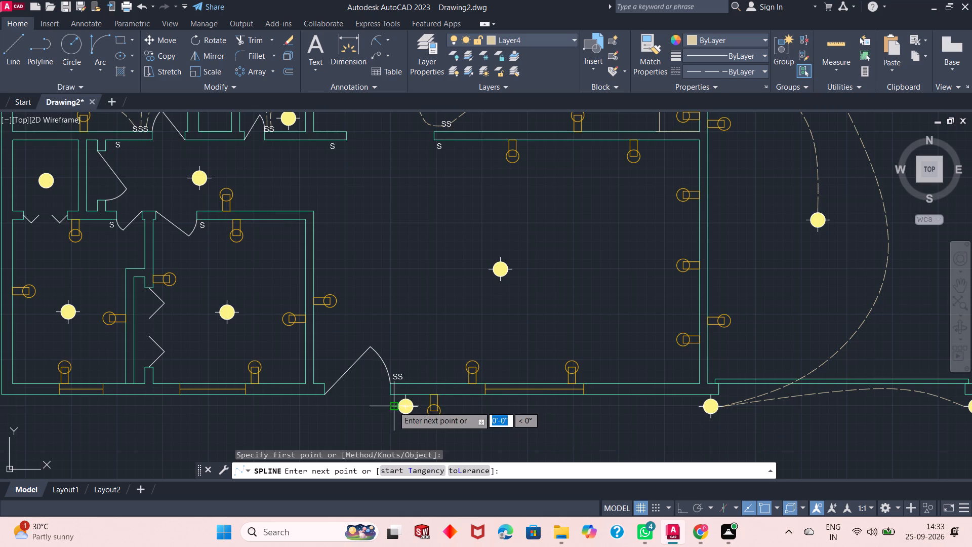
pyautogui.scroll(2, 399, 390)
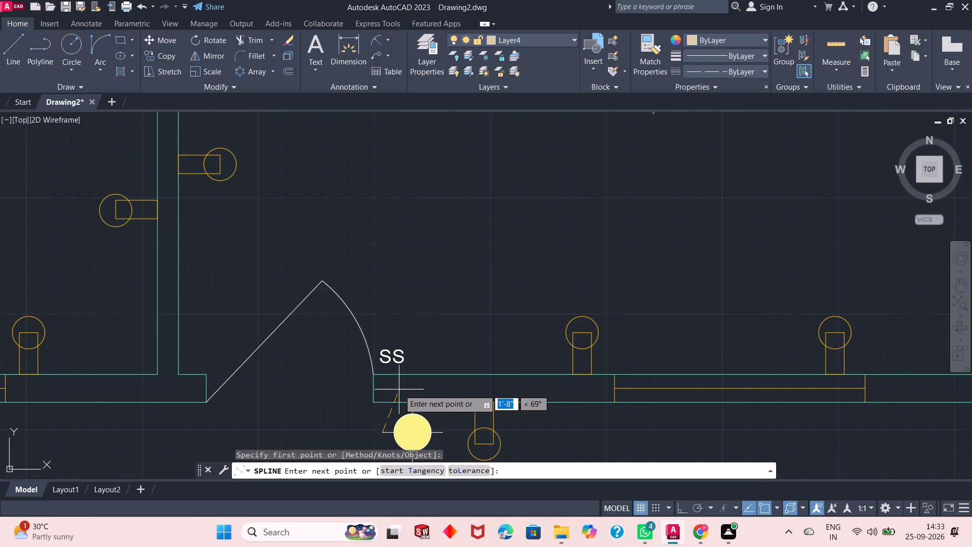
pyautogui.click(329, 427)
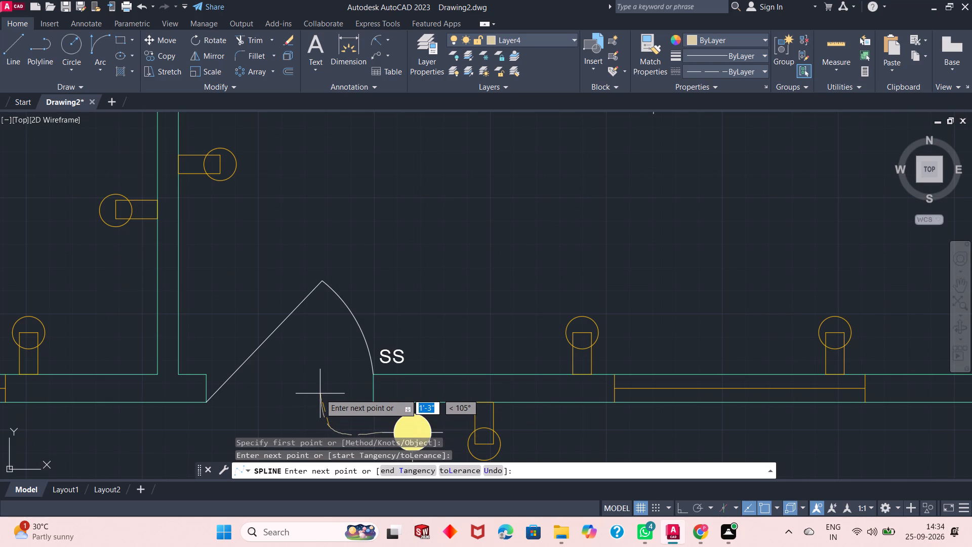
pyautogui.click(315, 393)
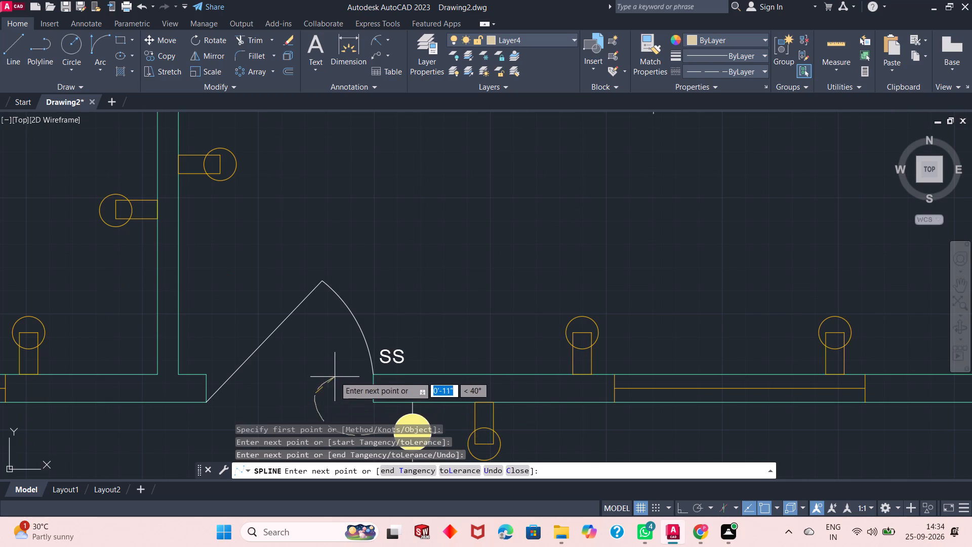
pyautogui.click(385, 357)
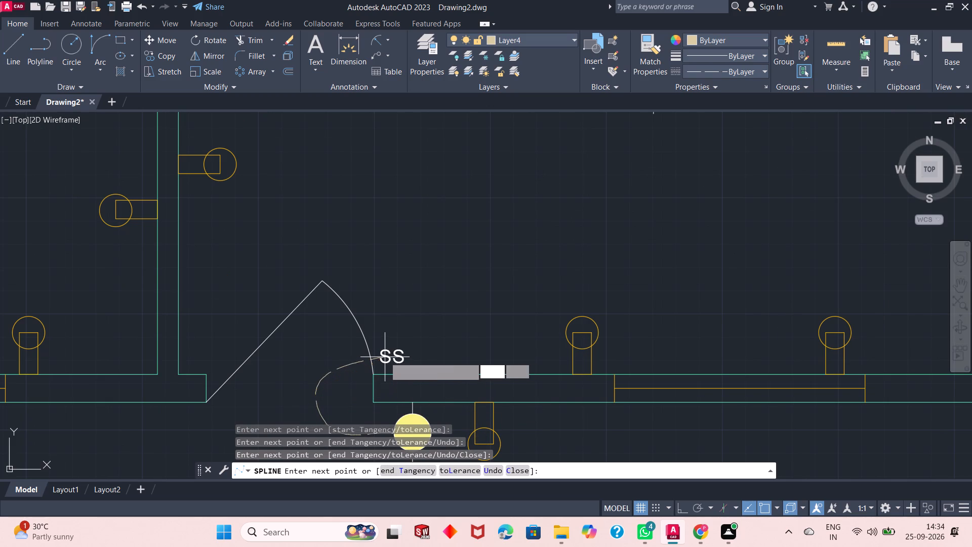
pyautogui.rightClick(385, 357)
pyautogui.click(449, 166)
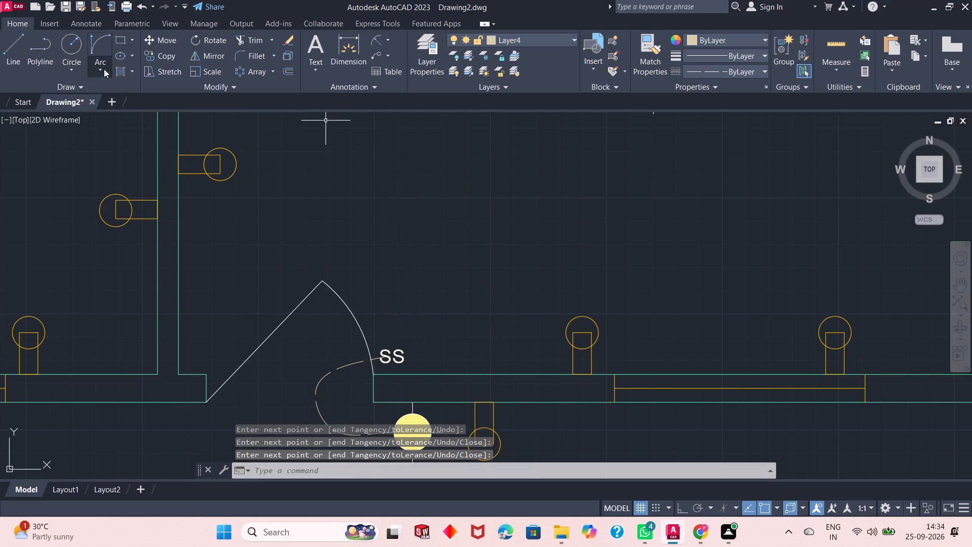
# Draw a fit-point spline from the south end of the large central room's ceiling light, curving southwest to the second S by the front door.
pyautogui.click(90, 85)
pyautogui.click(11, 98)
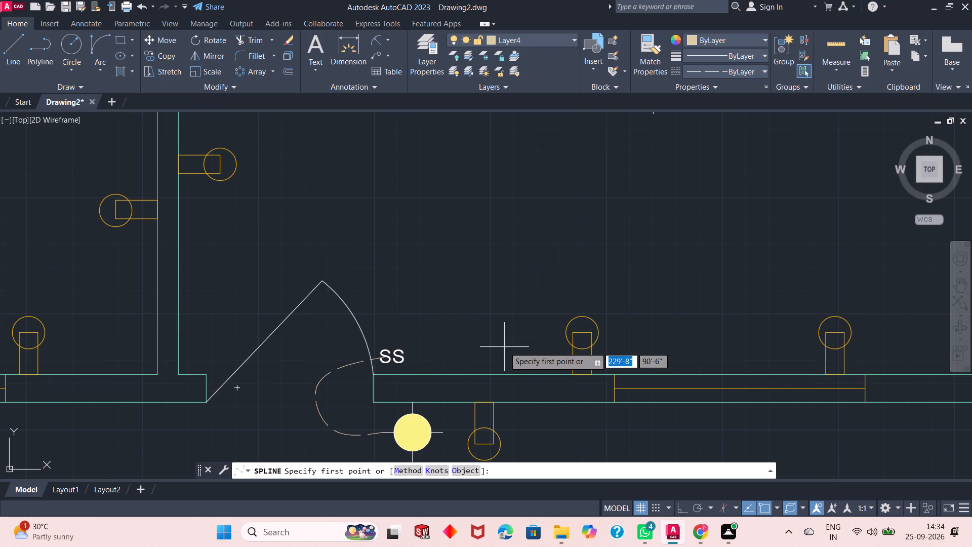
pyautogui.scroll(1, 506, 345)
pyautogui.scroll(-4, 505, 344)
pyautogui.scroll(1, 545, 315)
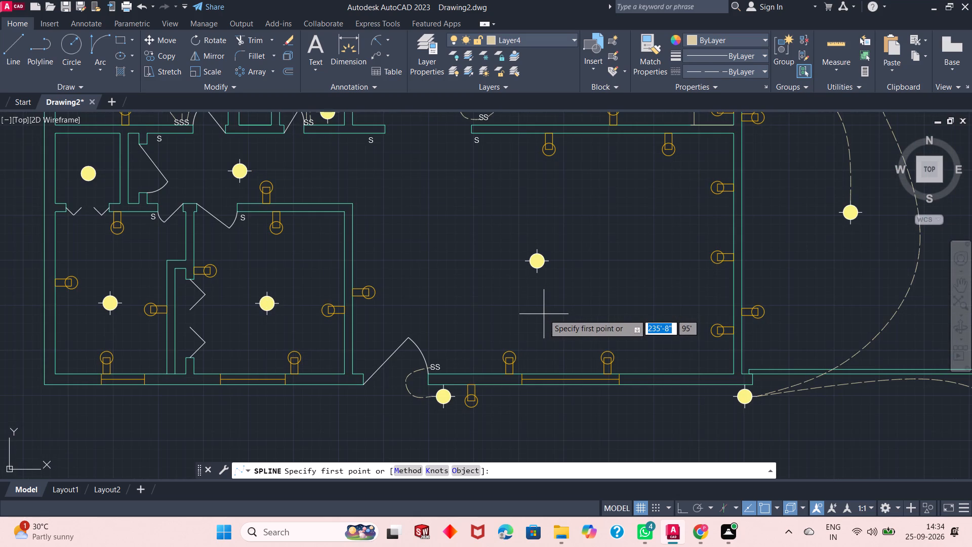
pyautogui.scroll(1, 526, 341)
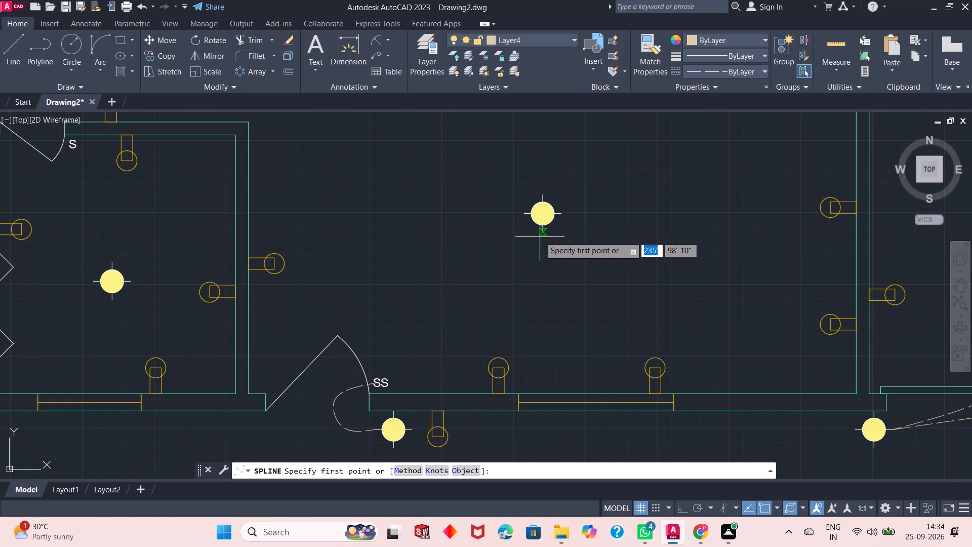
pyautogui.click(542, 232)
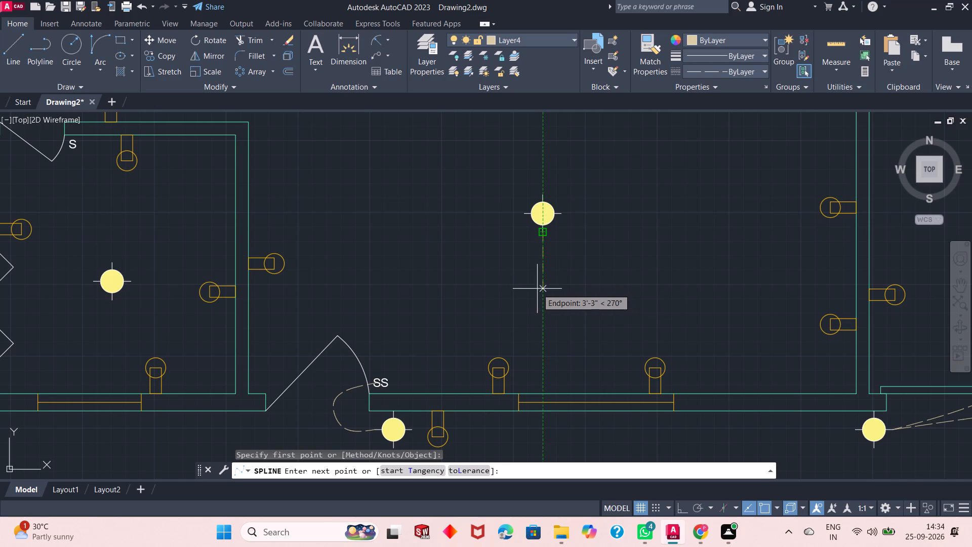
pyautogui.click(537, 290)
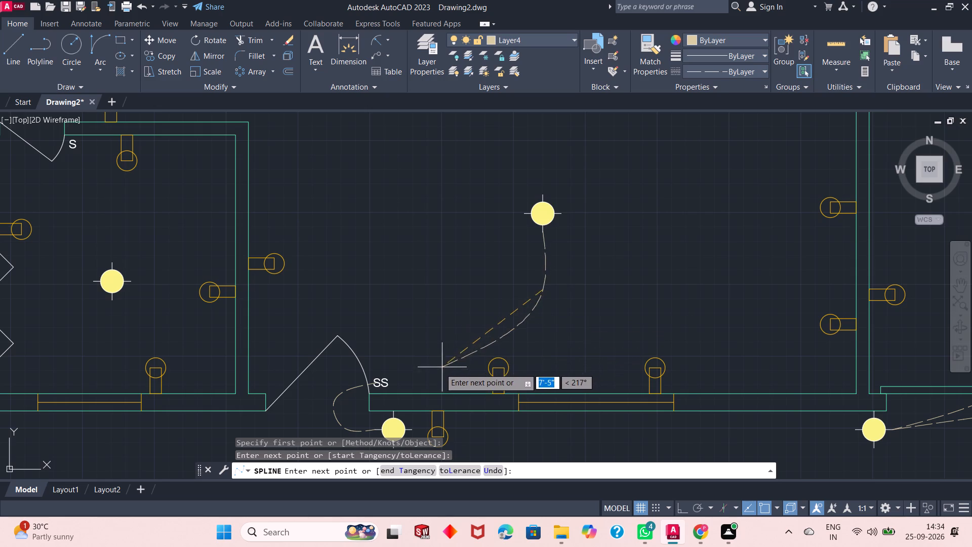
pyautogui.click(385, 384)
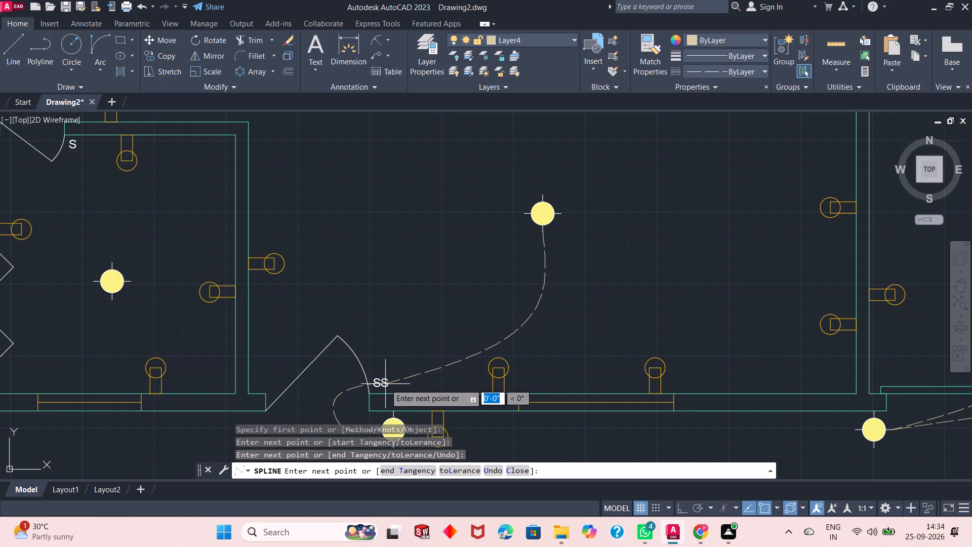
pyautogui.rightClick(385, 384)
pyautogui.click(439, 189)
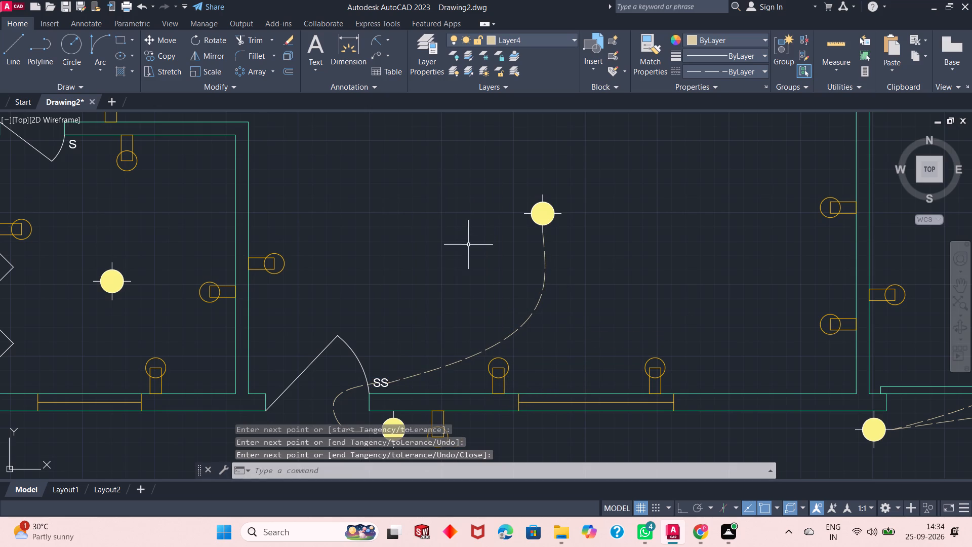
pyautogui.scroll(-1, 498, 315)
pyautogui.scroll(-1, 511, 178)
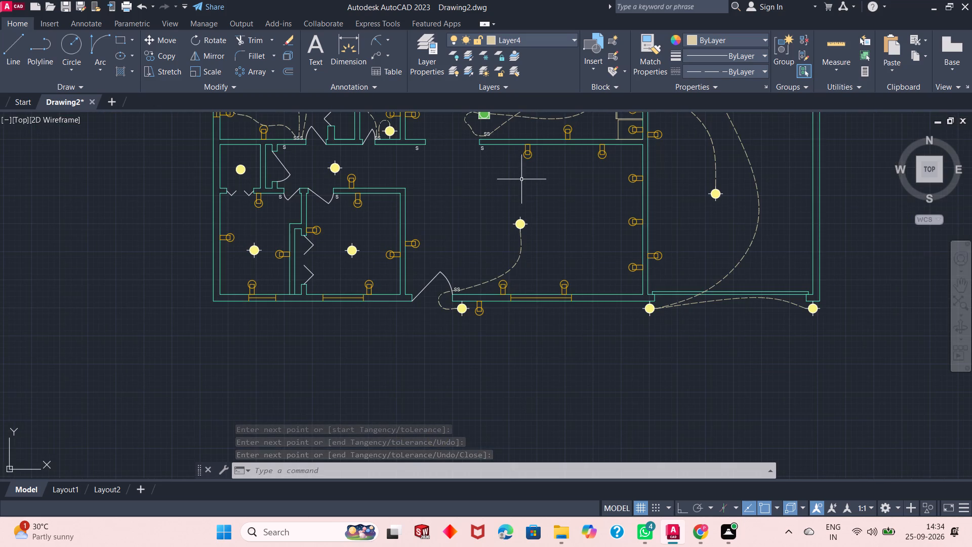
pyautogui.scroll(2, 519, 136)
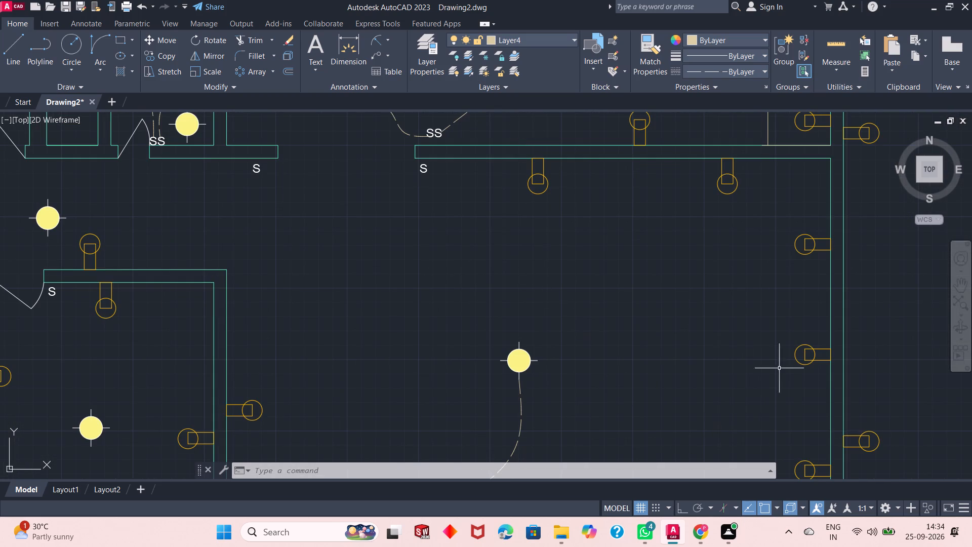
# Draw a fit-point spline from the north end of the large central room's light, curving northwest to the S tag beside the wall opening.
pyautogui.click(61, 82)
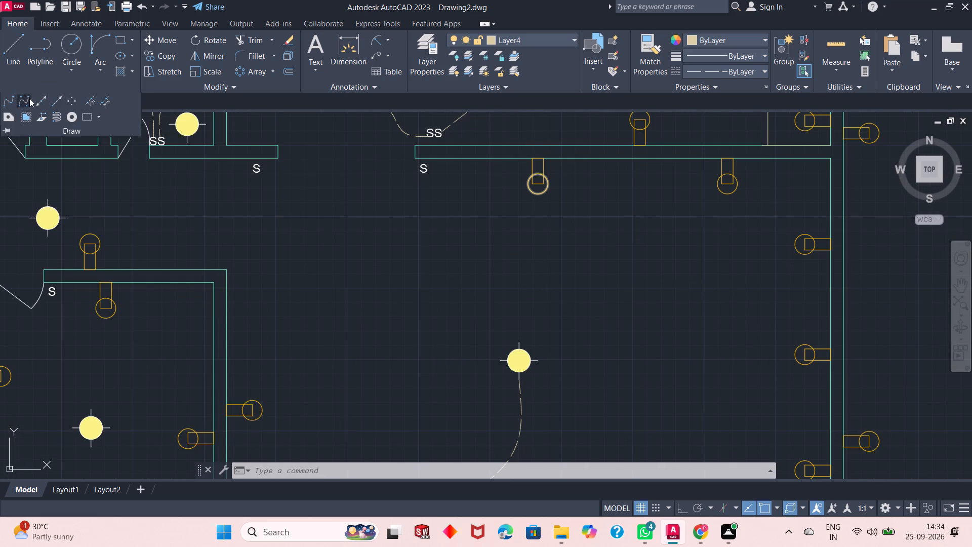
pyautogui.click(12, 102)
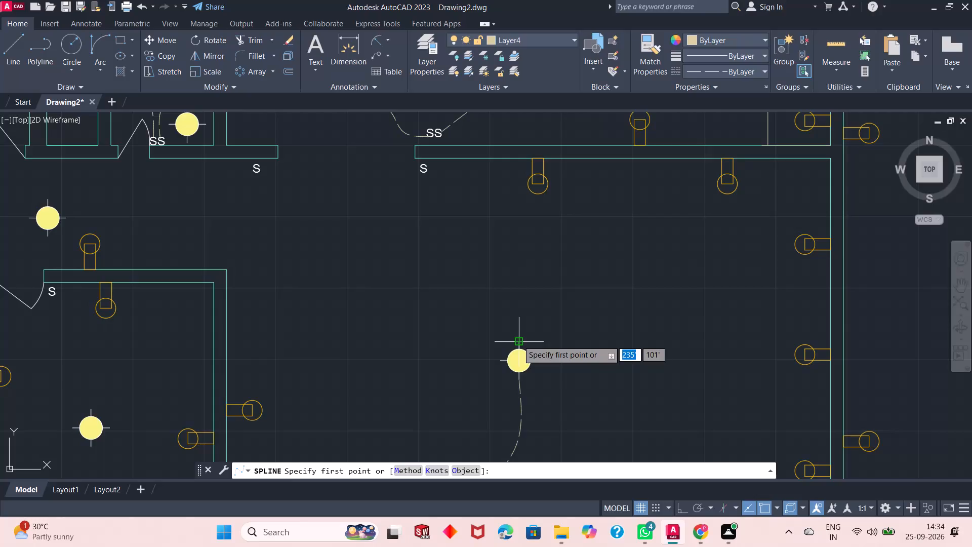
pyautogui.click(518, 340)
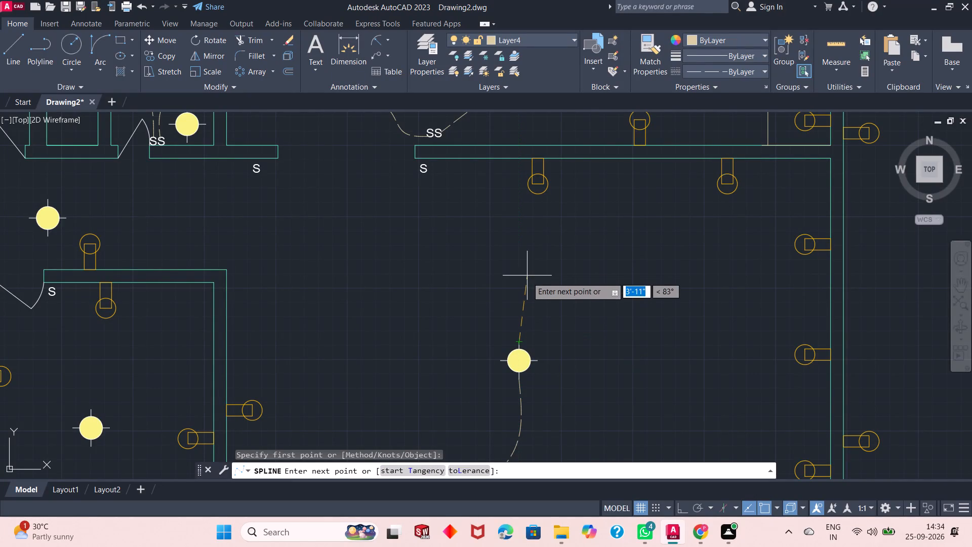
pyautogui.click(529, 279)
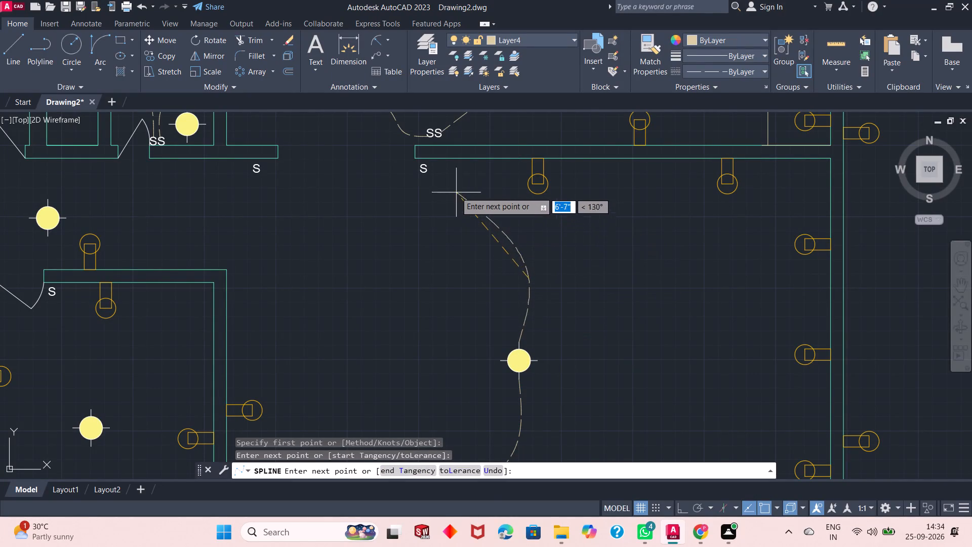
pyautogui.click(425, 170)
pyautogui.rightClick(425, 170)
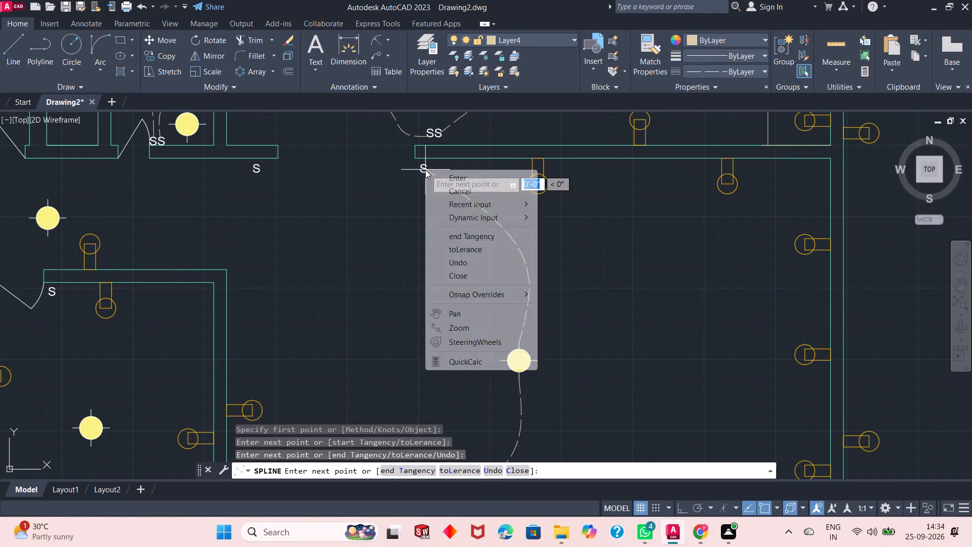
pyautogui.click(459, 174)
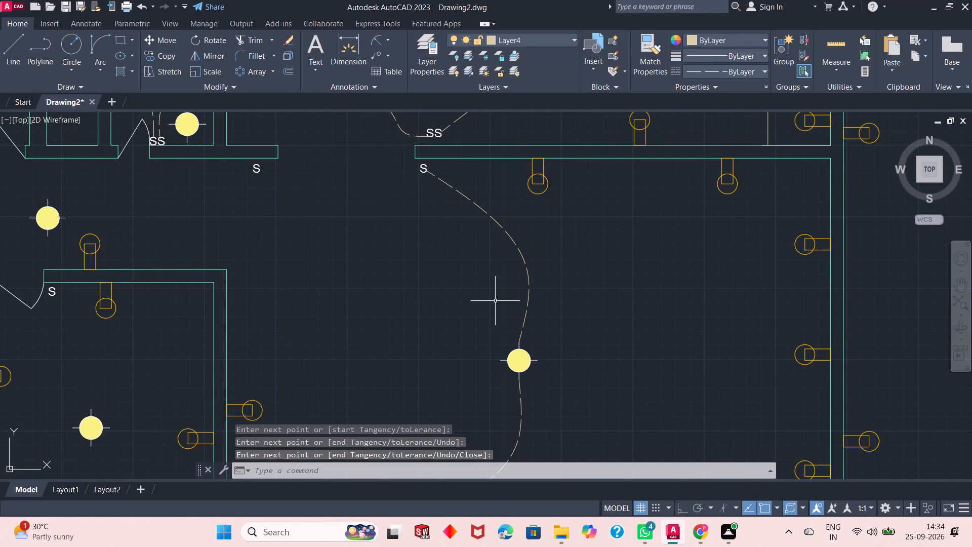
# Draw a fit-point spline from the east end of the hallway light, curving northeast to the S tag at the hallway's east end.
pyautogui.scroll(-2, 496, 302)
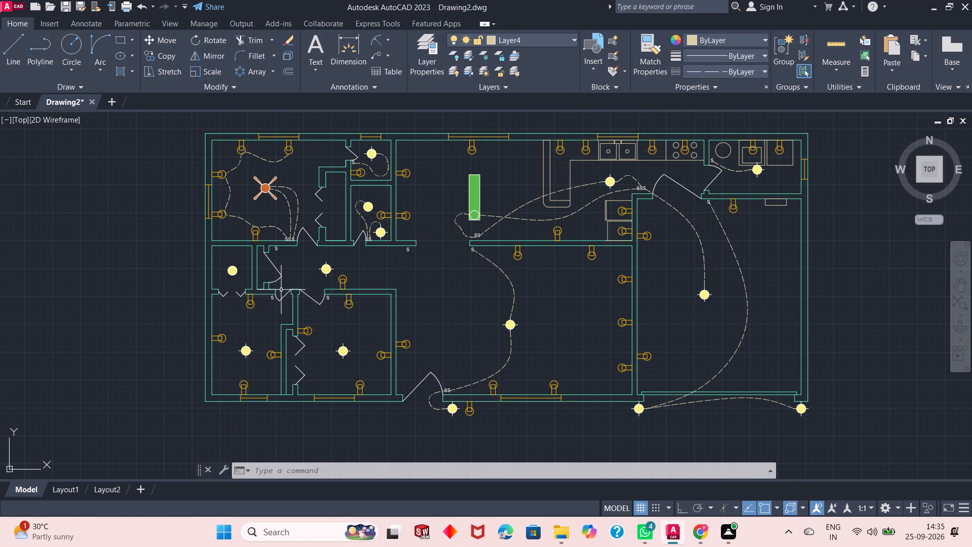
pyautogui.scroll(1, 260, 274)
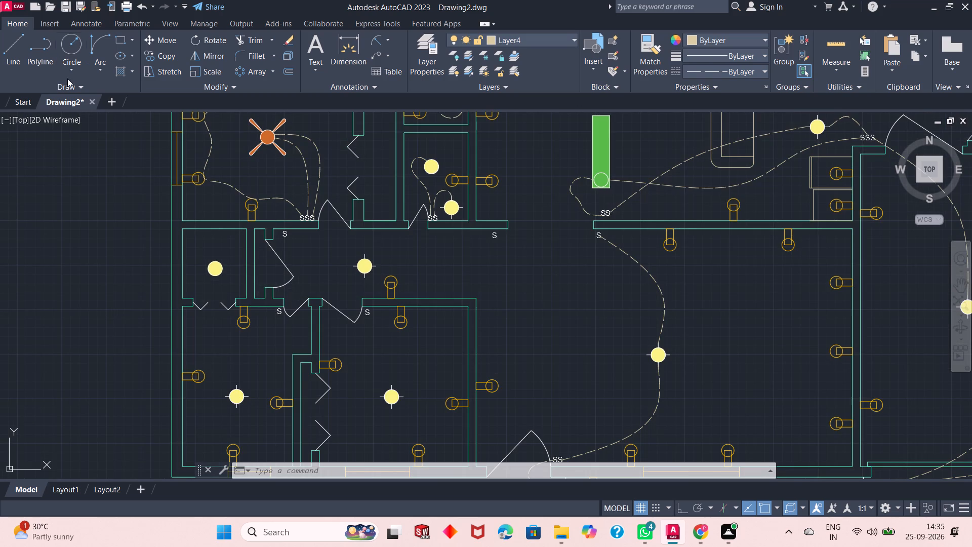
pyautogui.click(69, 87)
pyautogui.click(11, 99)
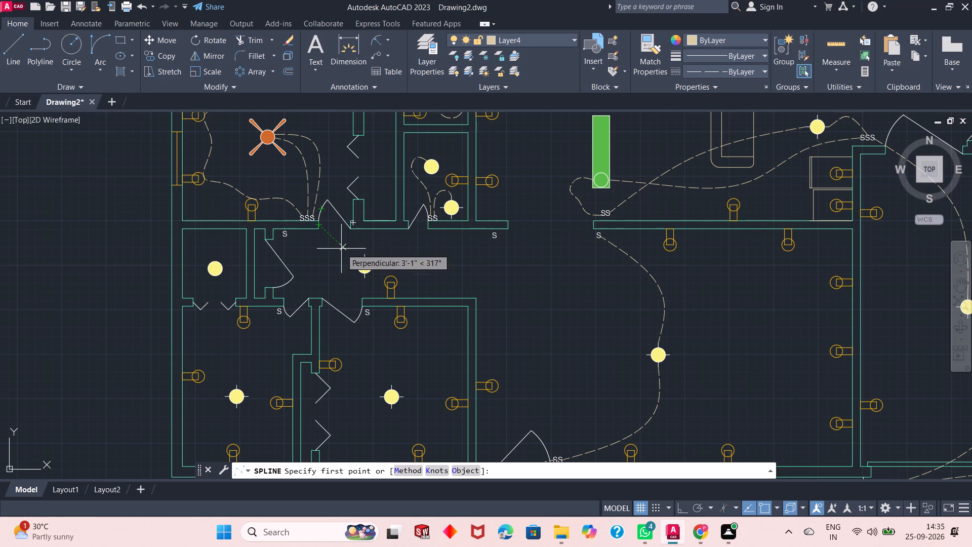
pyautogui.click(379, 268)
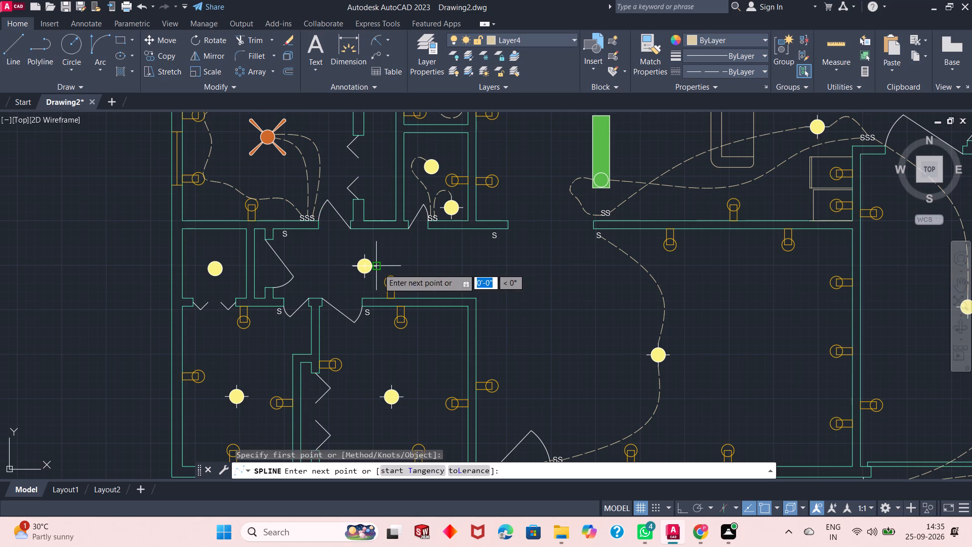
pyautogui.click(447, 266)
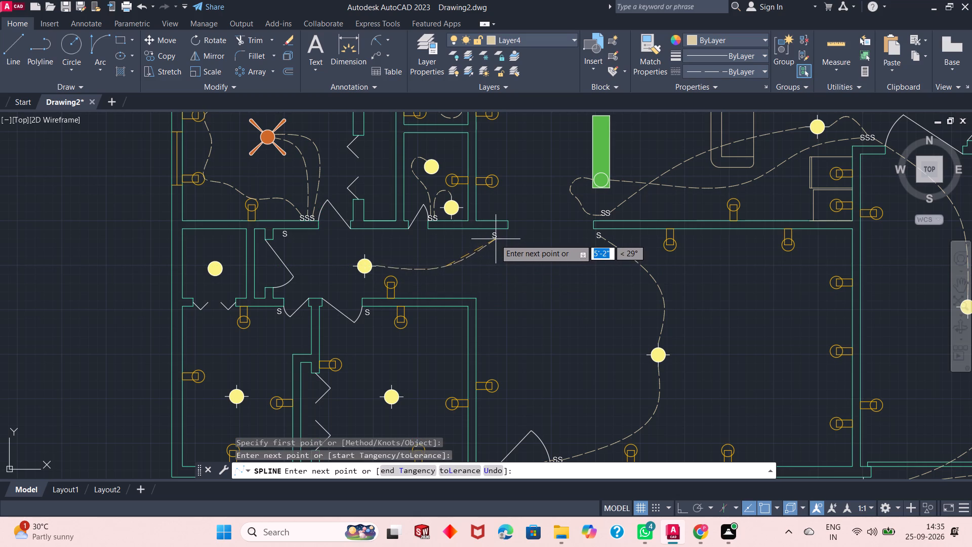
pyautogui.click(494, 239)
pyautogui.rightClick(493, 239)
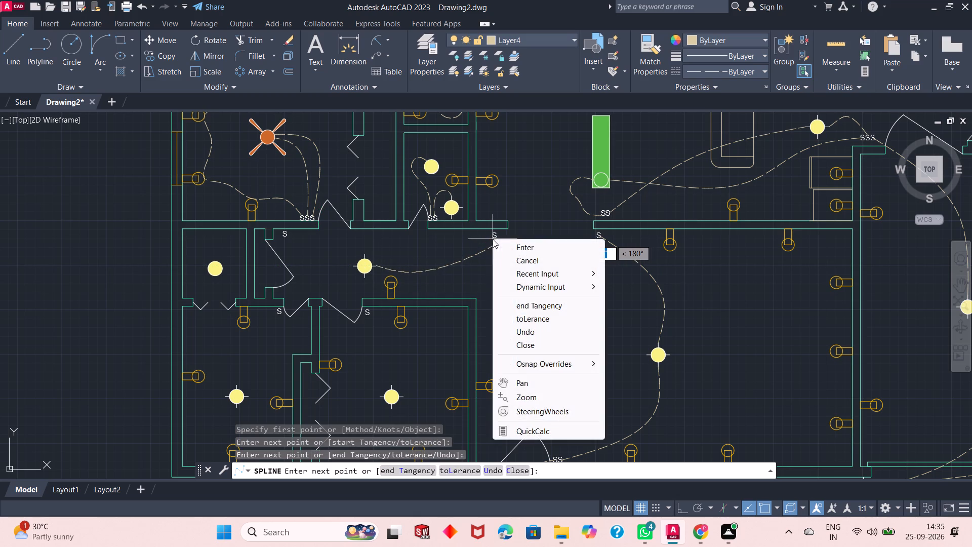
pyautogui.click(516, 248)
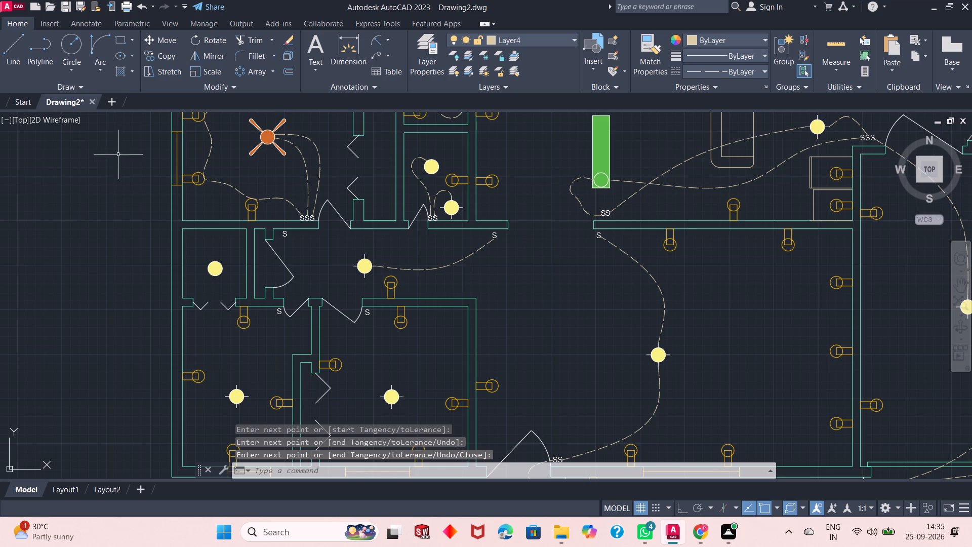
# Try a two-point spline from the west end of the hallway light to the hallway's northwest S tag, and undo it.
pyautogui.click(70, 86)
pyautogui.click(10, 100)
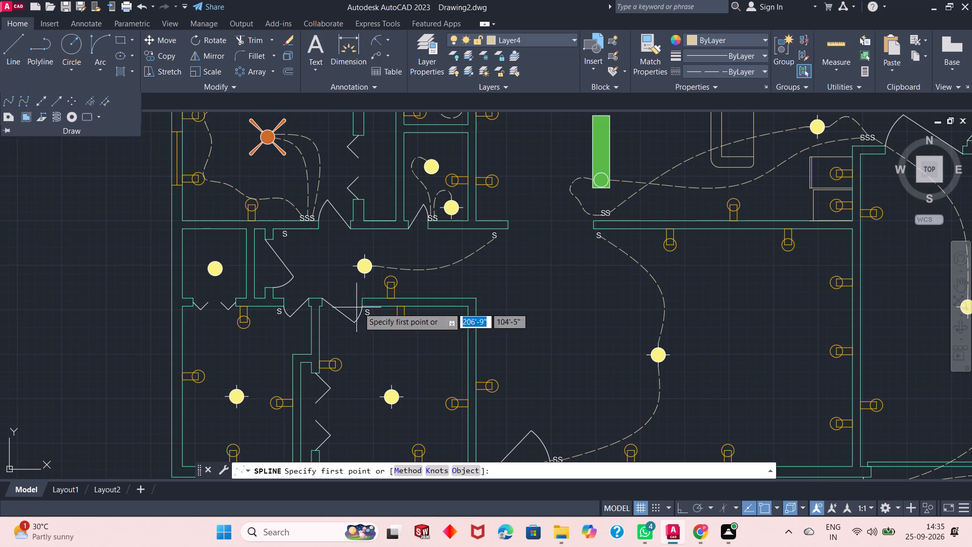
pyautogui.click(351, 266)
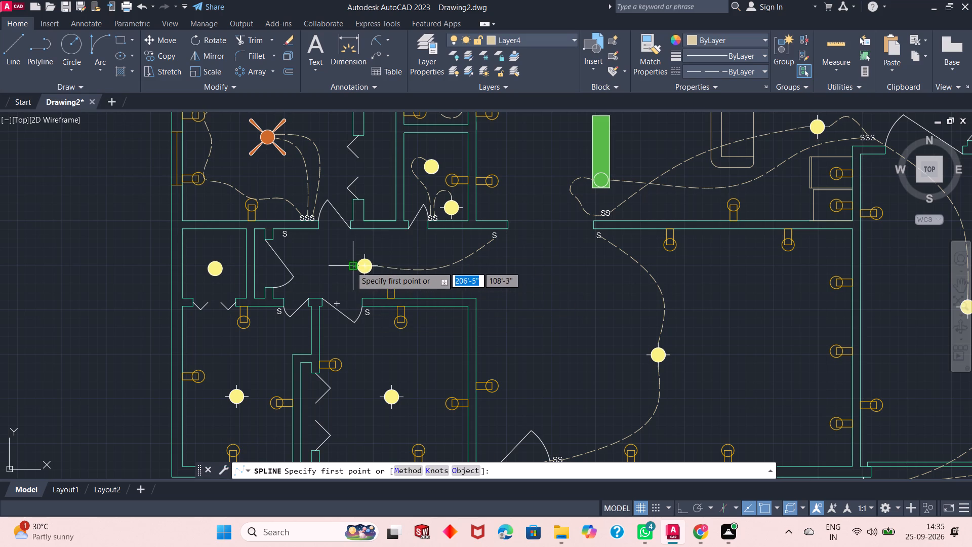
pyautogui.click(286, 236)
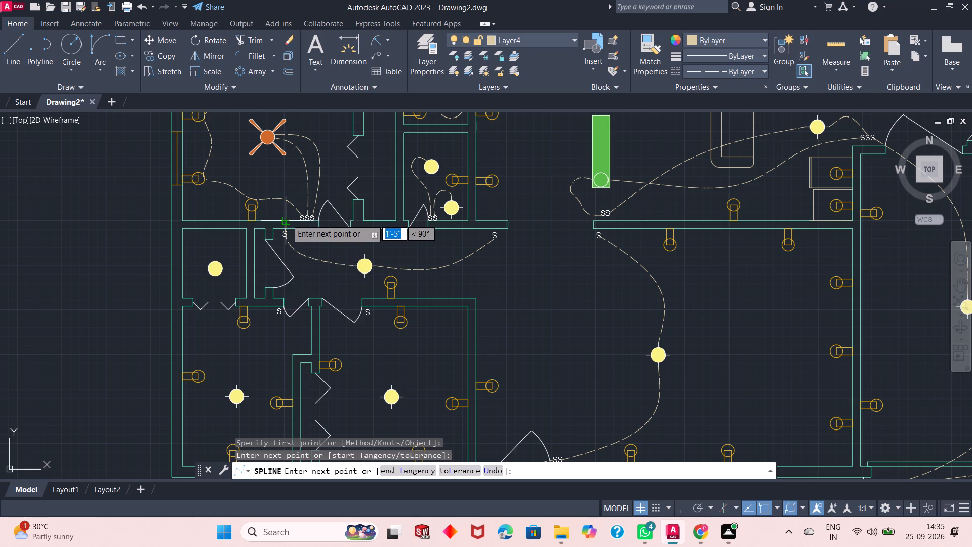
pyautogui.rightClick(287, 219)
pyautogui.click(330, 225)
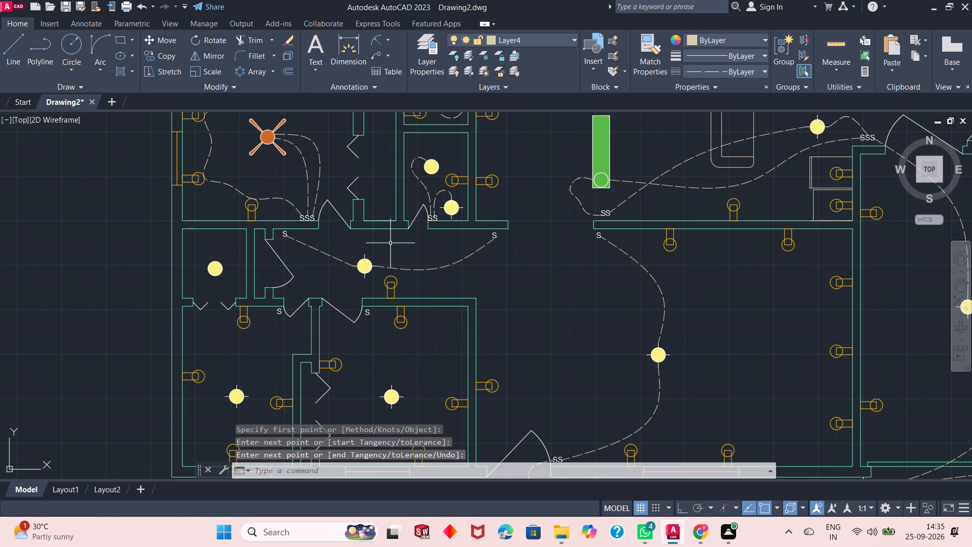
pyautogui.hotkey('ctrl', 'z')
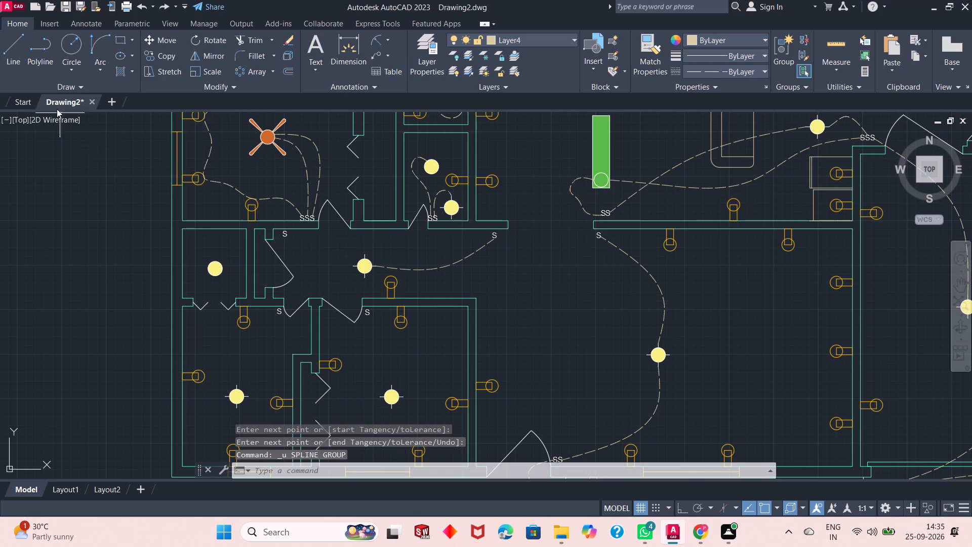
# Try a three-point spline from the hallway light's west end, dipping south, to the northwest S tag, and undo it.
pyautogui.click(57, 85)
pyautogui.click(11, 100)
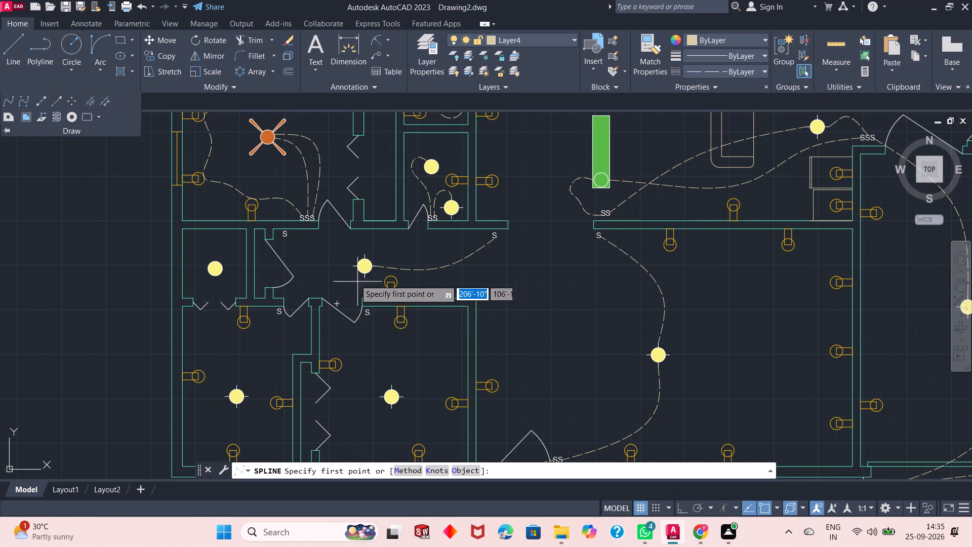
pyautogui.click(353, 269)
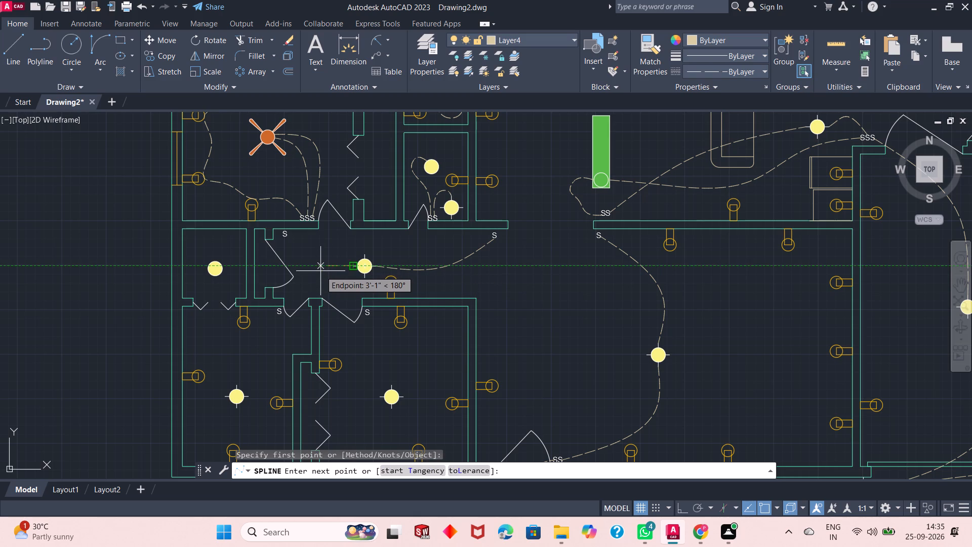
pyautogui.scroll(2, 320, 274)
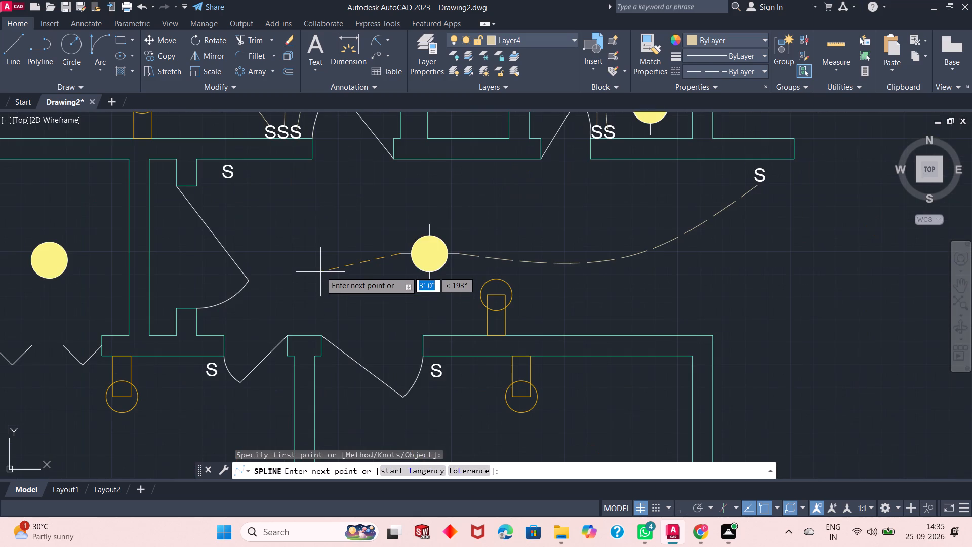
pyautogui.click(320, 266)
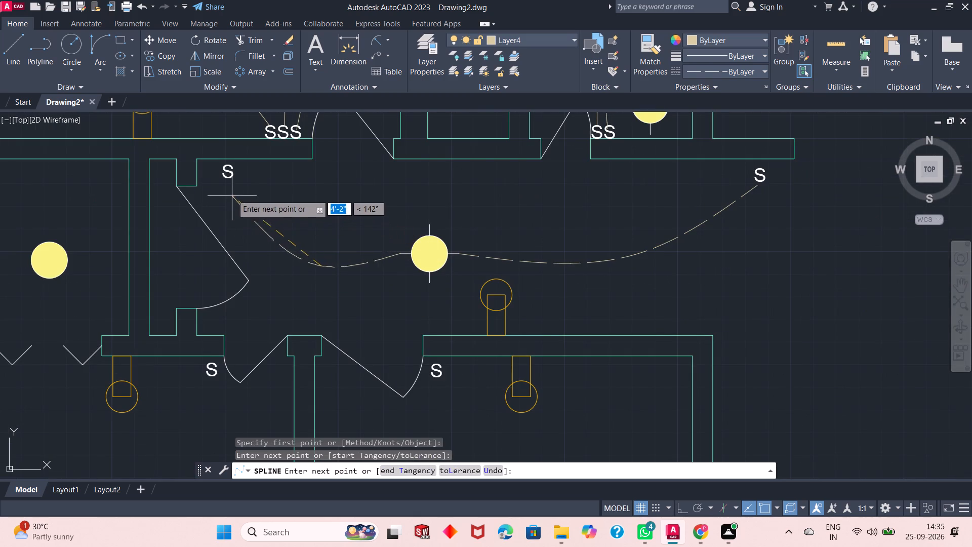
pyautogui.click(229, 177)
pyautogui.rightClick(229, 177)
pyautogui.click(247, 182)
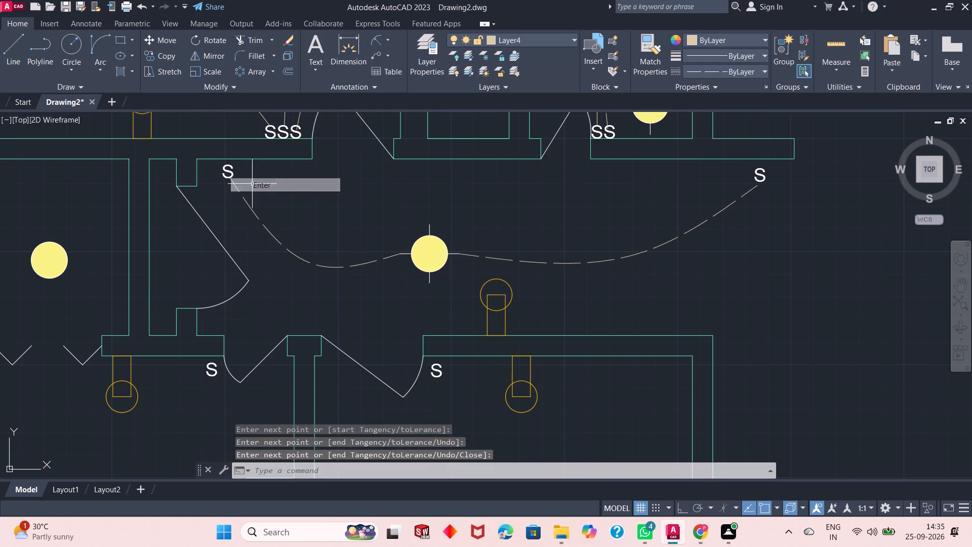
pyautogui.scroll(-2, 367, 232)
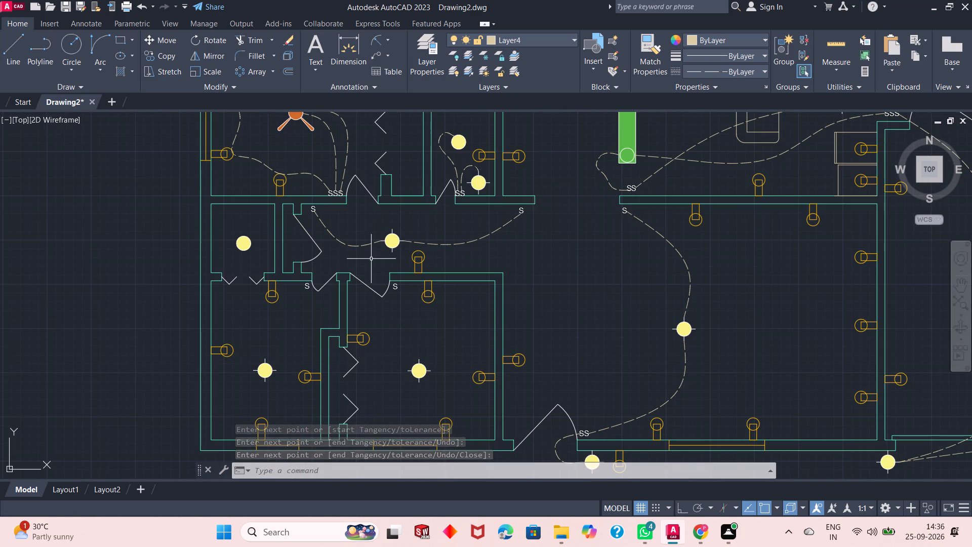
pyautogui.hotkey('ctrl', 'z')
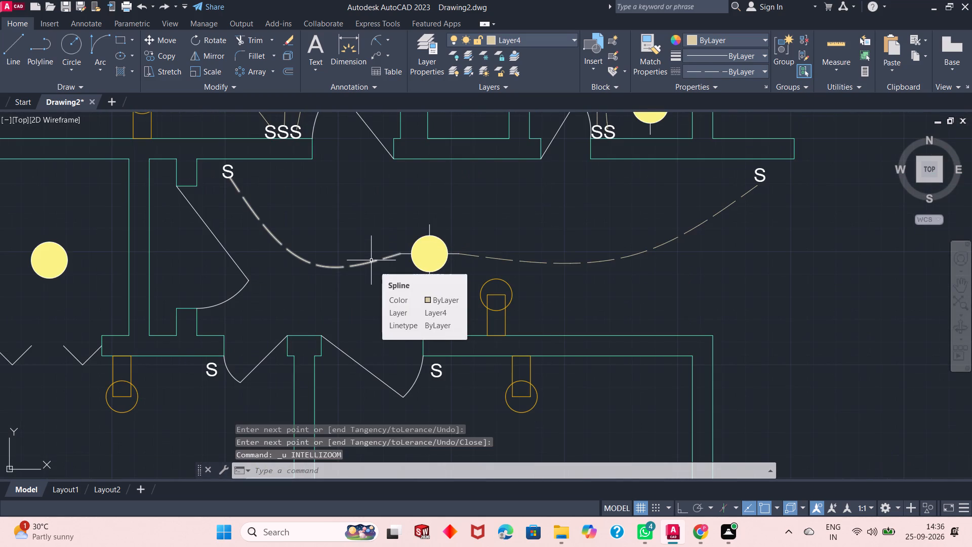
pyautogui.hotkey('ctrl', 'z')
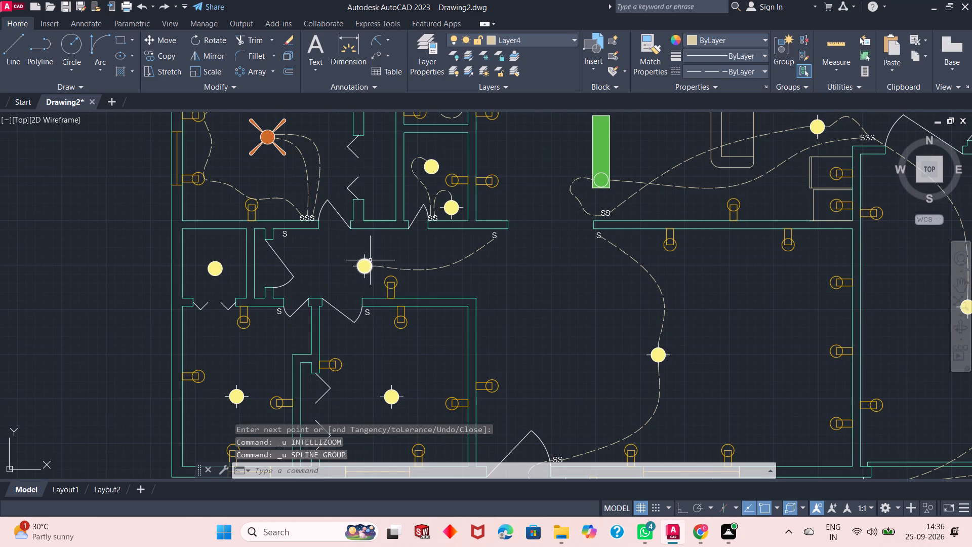
# Draw a fit-point spline from the west end of the hallway light, dipping slightly south, up to the S tag at the hallway's northwest corner.
pyautogui.scroll(1, 311, 245)
pyautogui.click(80, 82)
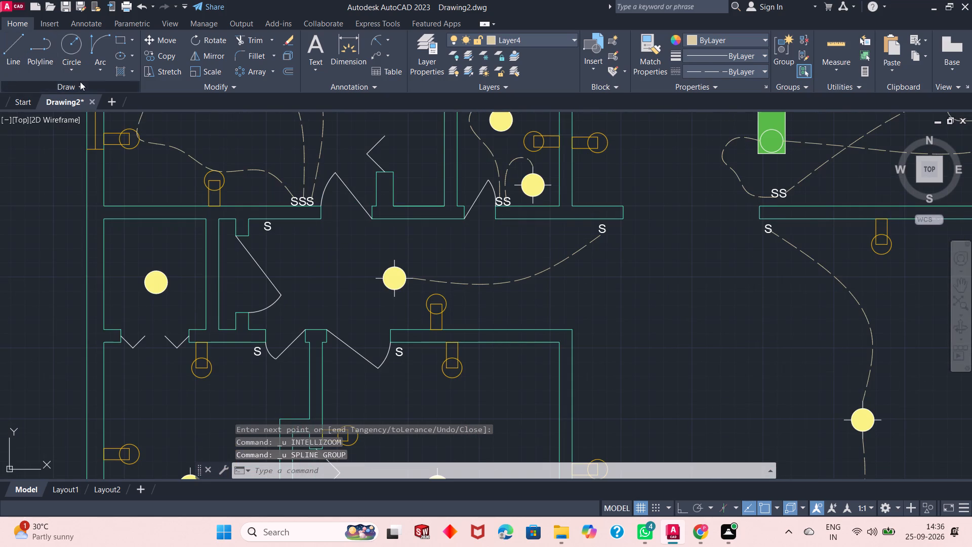
pyautogui.click(10, 102)
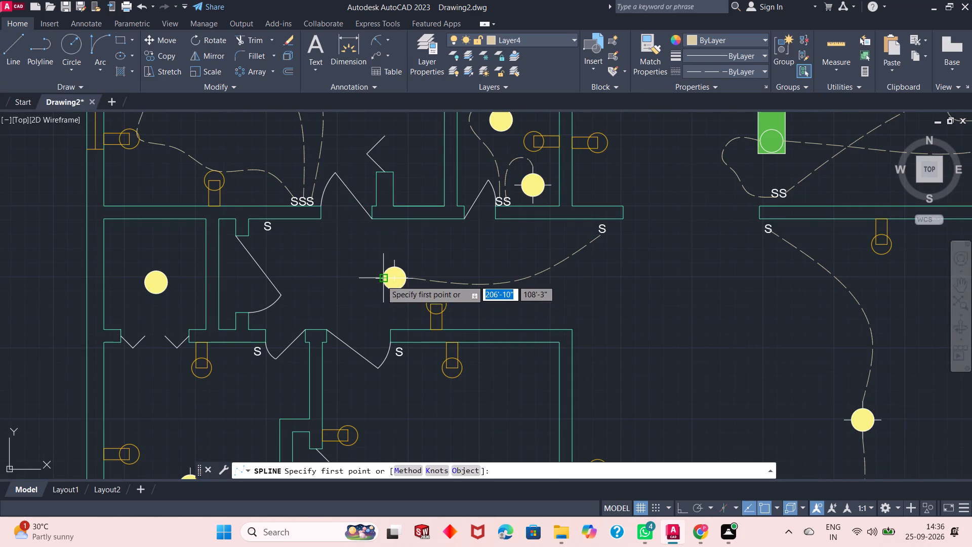
pyautogui.click(376, 280)
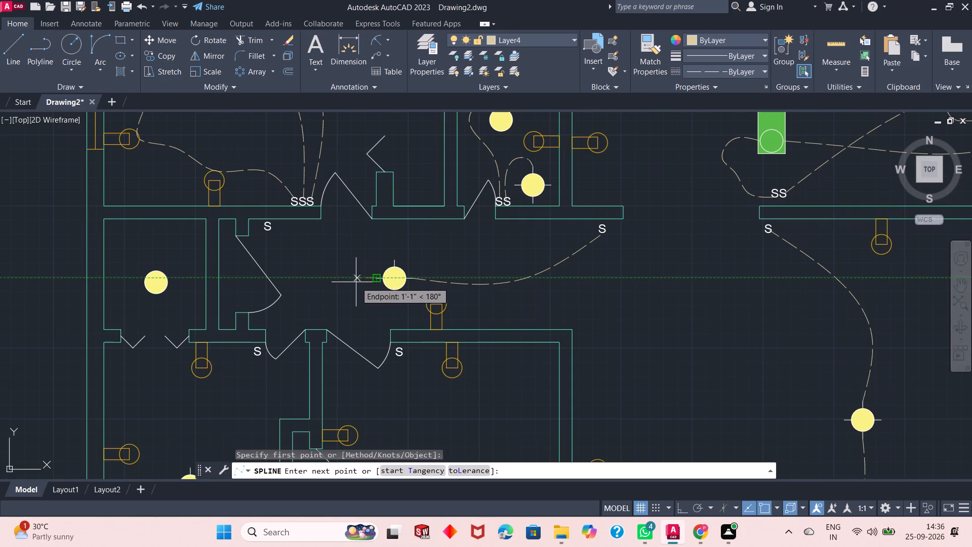
pyautogui.click(351, 285)
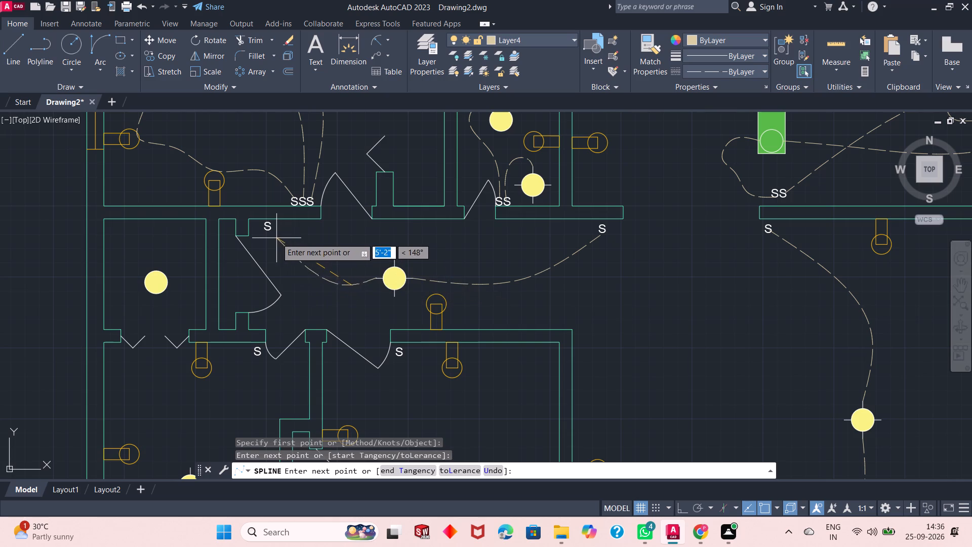
pyautogui.click(267, 230)
pyautogui.rightClick(267, 230)
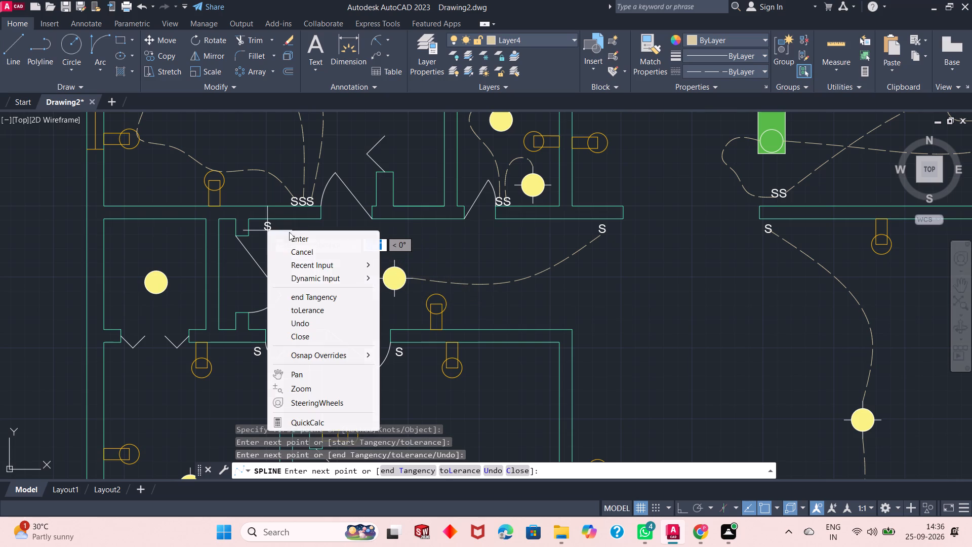
pyautogui.click(294, 236)
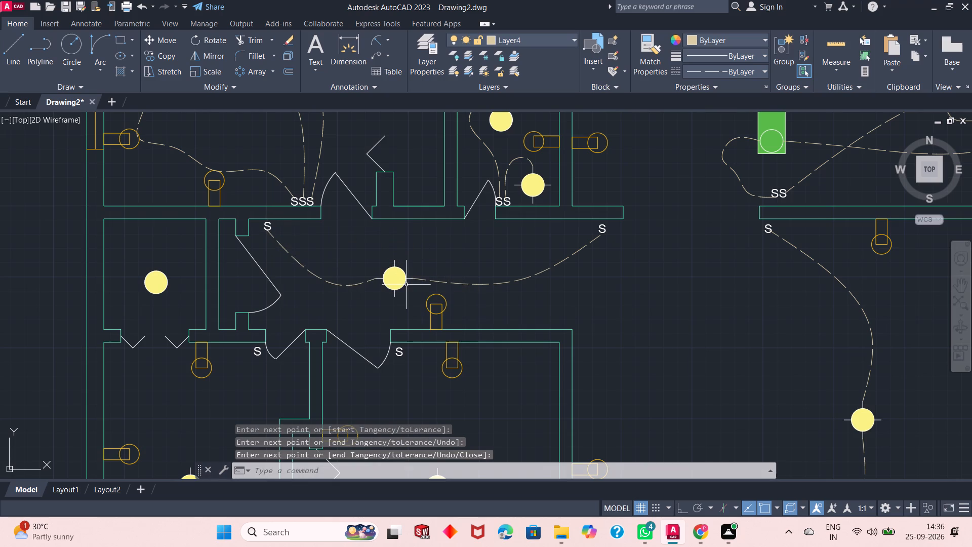
# Draw a fit-point spline from the north end of the south-central bedroom's light, bowing east, to the S tag by that room's door.
pyautogui.scroll(1, 395, 283)
pyautogui.scroll(-1, 395, 283)
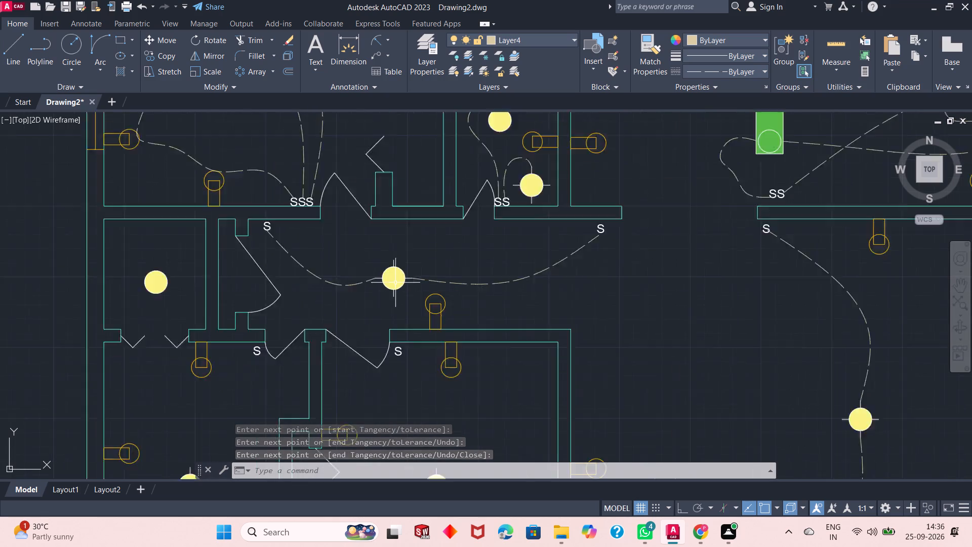
pyautogui.scroll(-2, 395, 283)
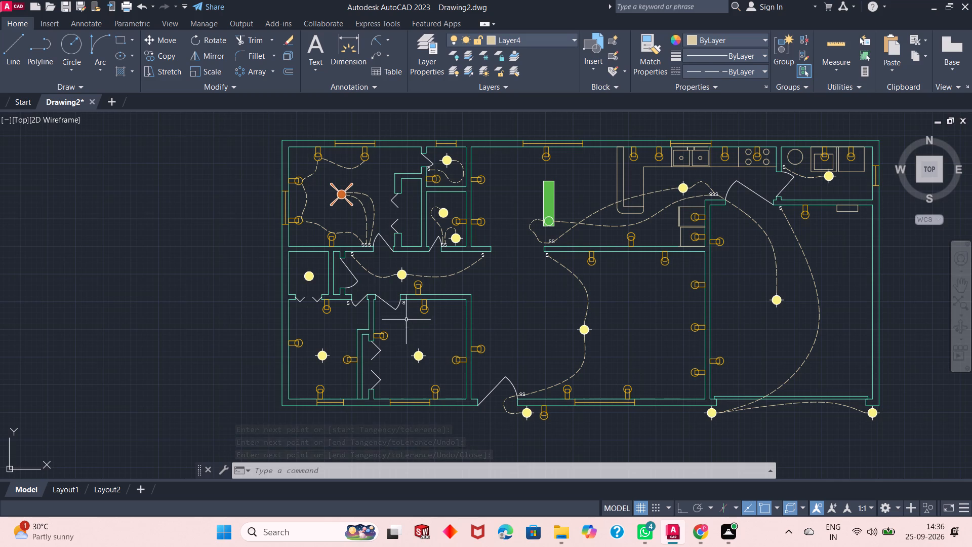
pyautogui.click(55, 82)
pyautogui.click(9, 101)
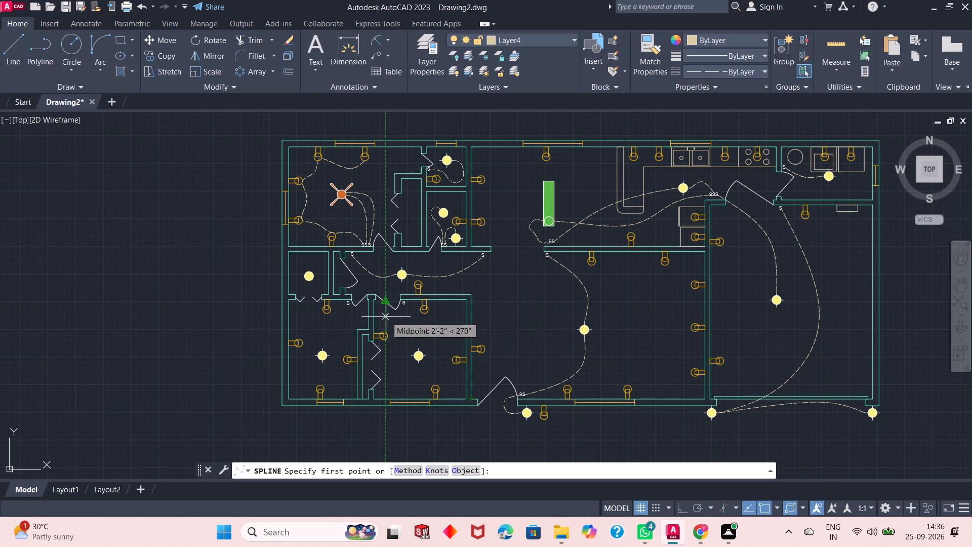
pyautogui.scroll(1, 437, 359)
pyautogui.scroll(1, 402, 335)
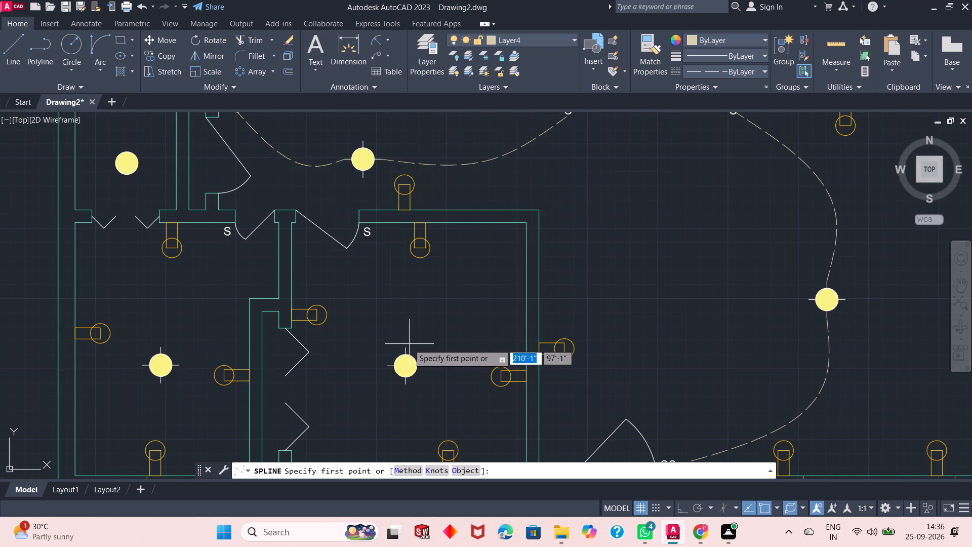
pyautogui.click(402, 345)
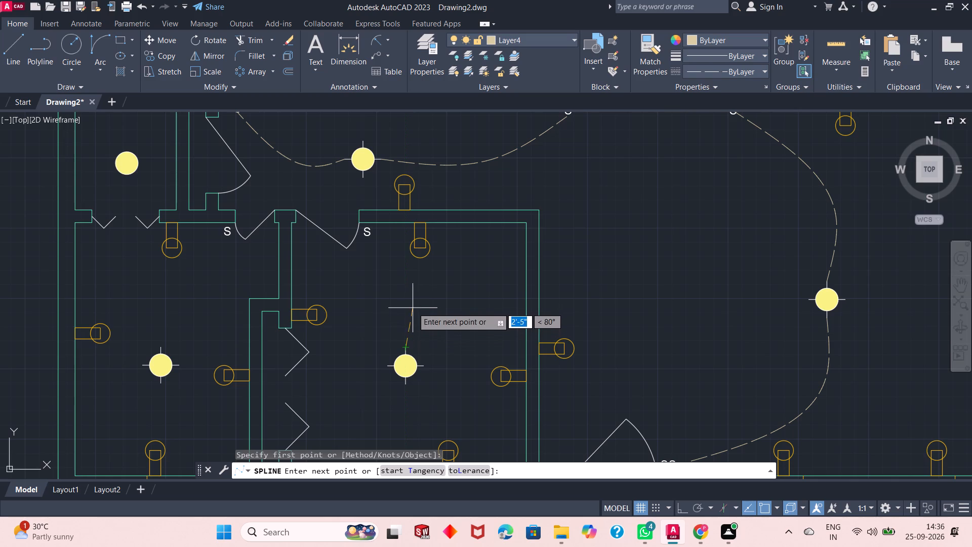
pyautogui.click(412, 300)
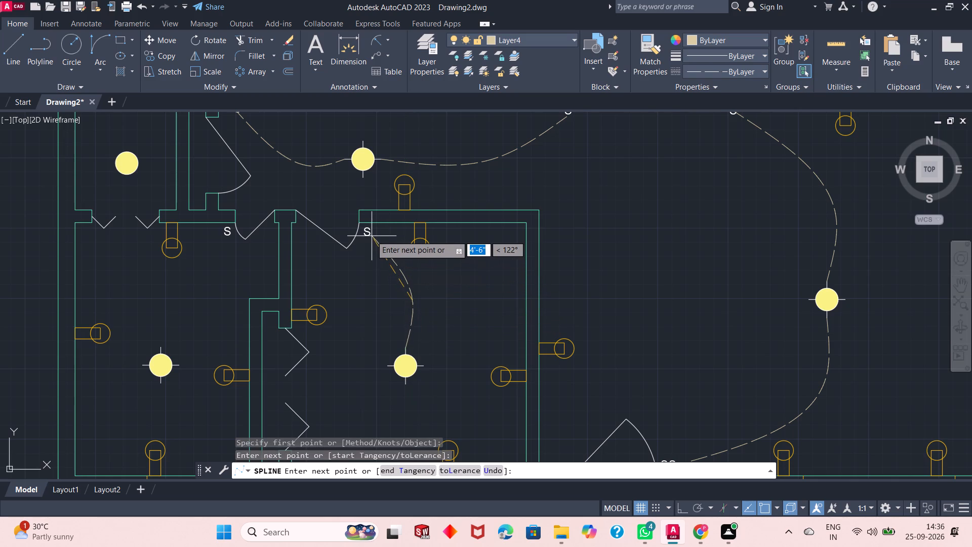
pyautogui.click(369, 232)
pyautogui.rightClick(369, 232)
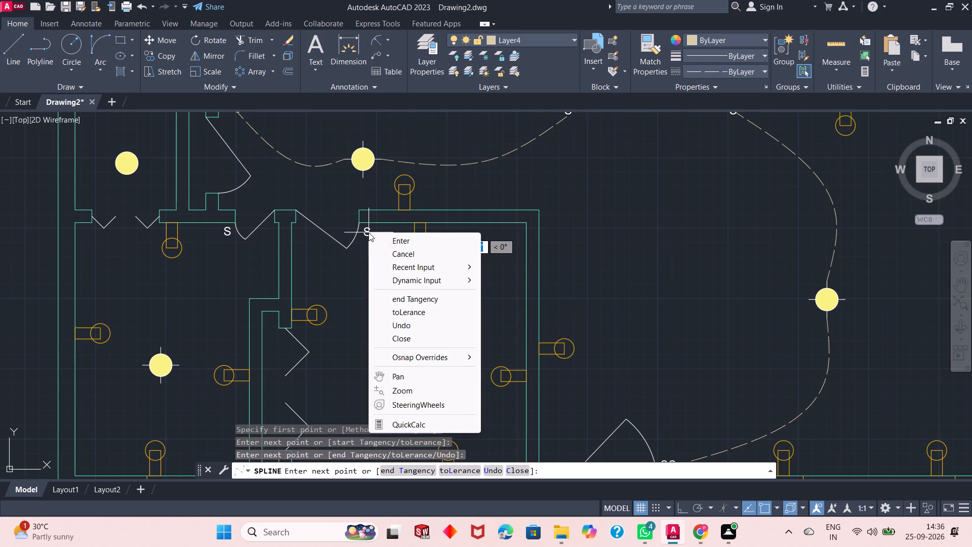
pyautogui.click(400, 241)
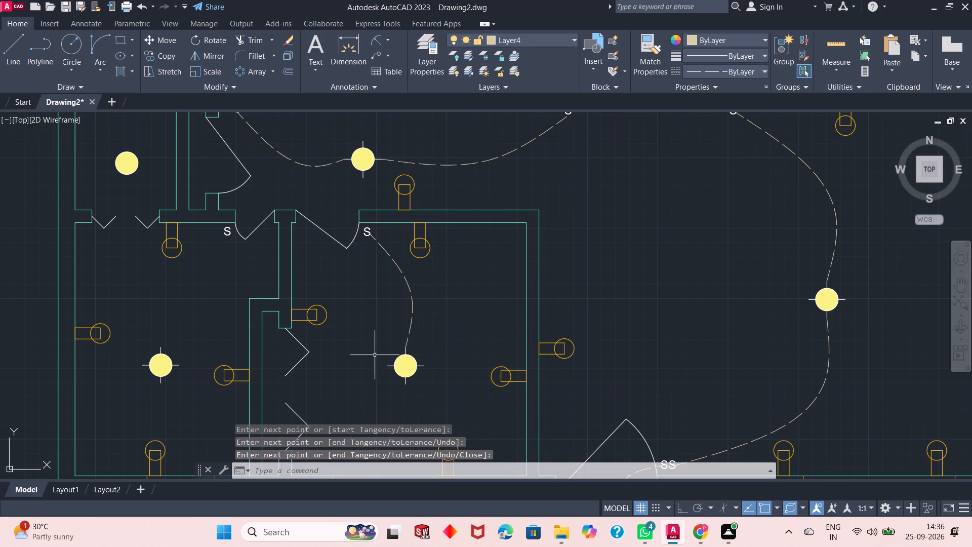
# Draw a fit-point spline from the east end of the southwest room's light, curving northeast to the S tag by that room's door.
pyautogui.click(39, 84)
pyautogui.click(9, 96)
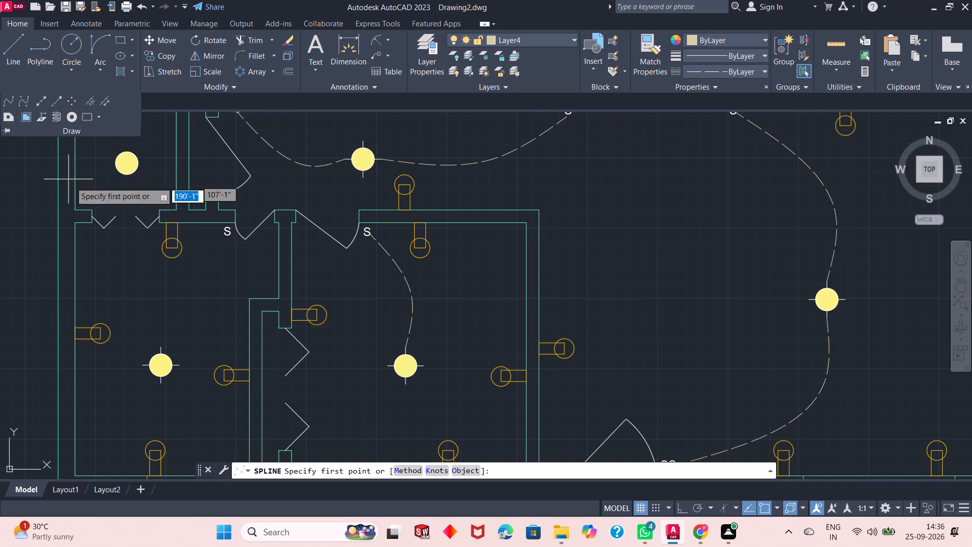
pyautogui.click(182, 365)
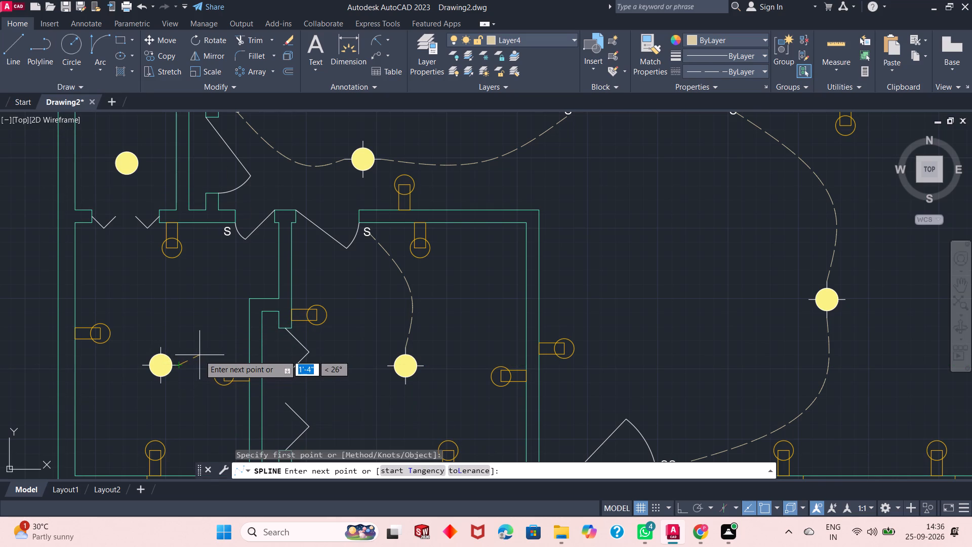
pyautogui.scroll(3, 187, 359)
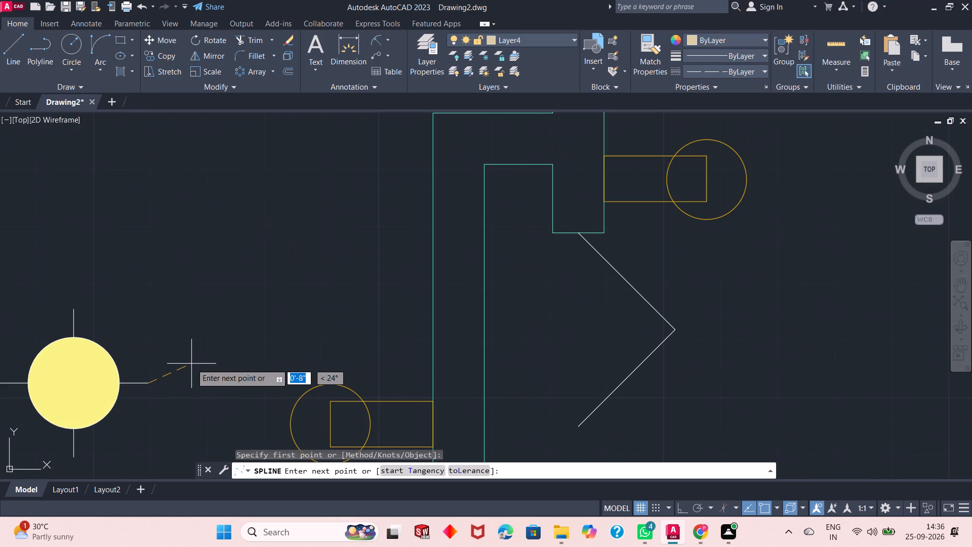
pyautogui.click(218, 365)
pyautogui.scroll(-2, 219, 363)
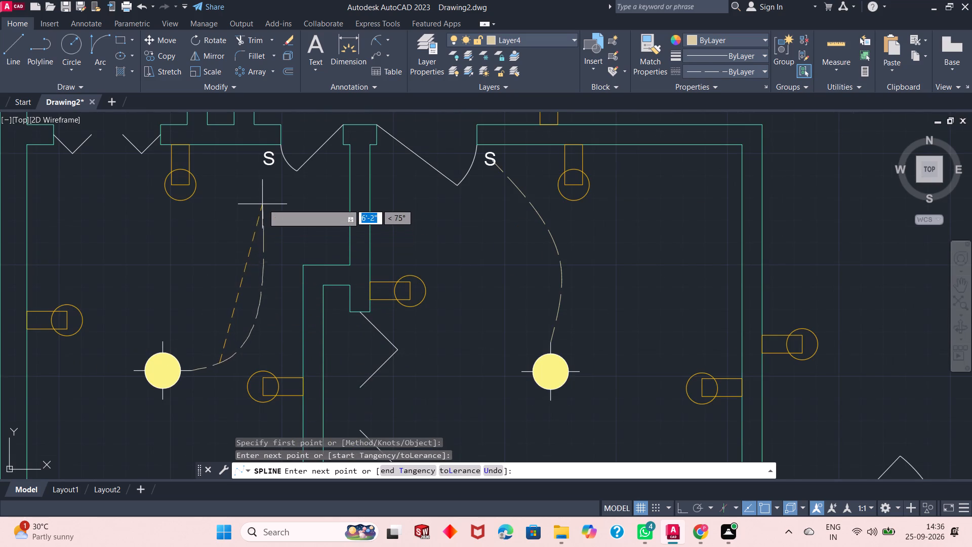
pyautogui.click(270, 165)
pyautogui.rightClick(270, 165)
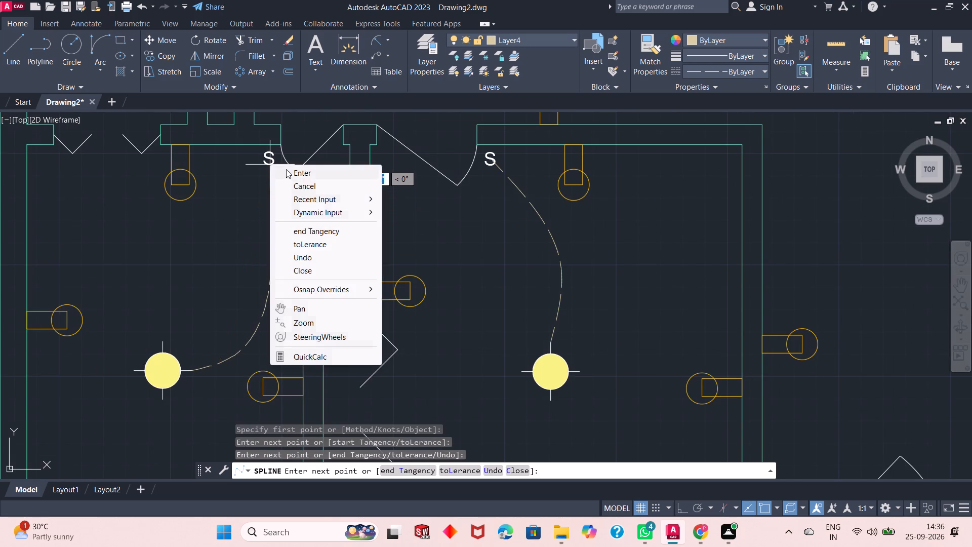
pyautogui.click(287, 170)
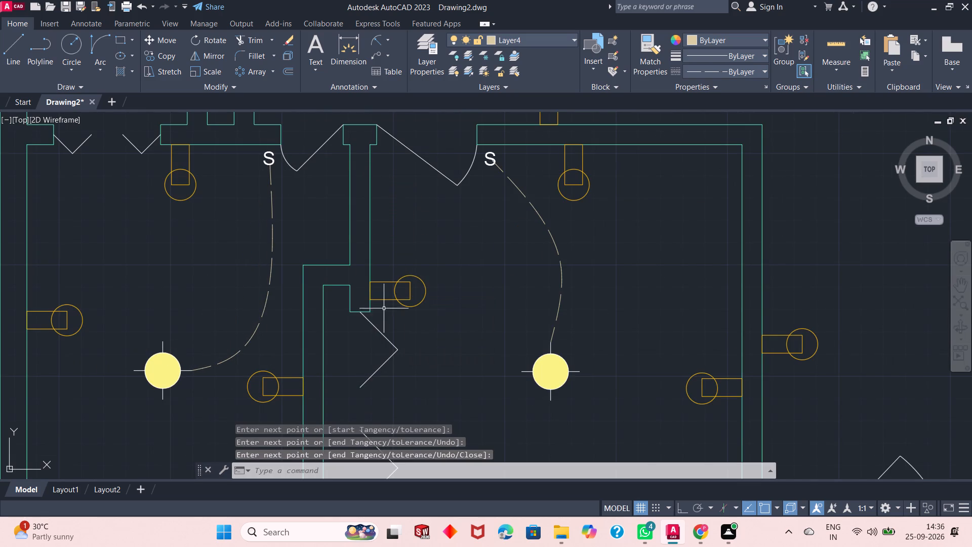
# Review the wiring splines, switch tags and fixtures room by room across the whole floor plan.
pyautogui.scroll(-2, 381, 312)
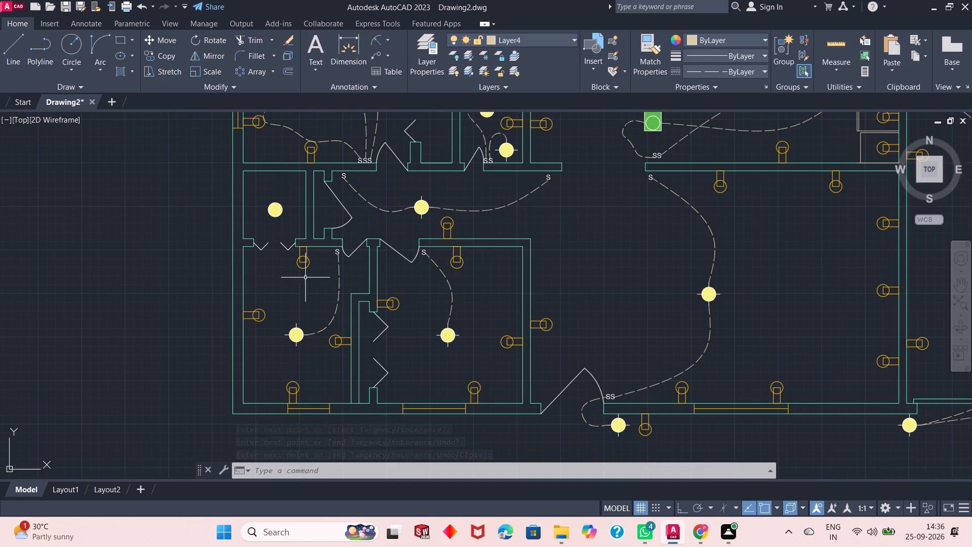
pyautogui.scroll(-2, 328, 307)
pyautogui.scroll(1, 364, 259)
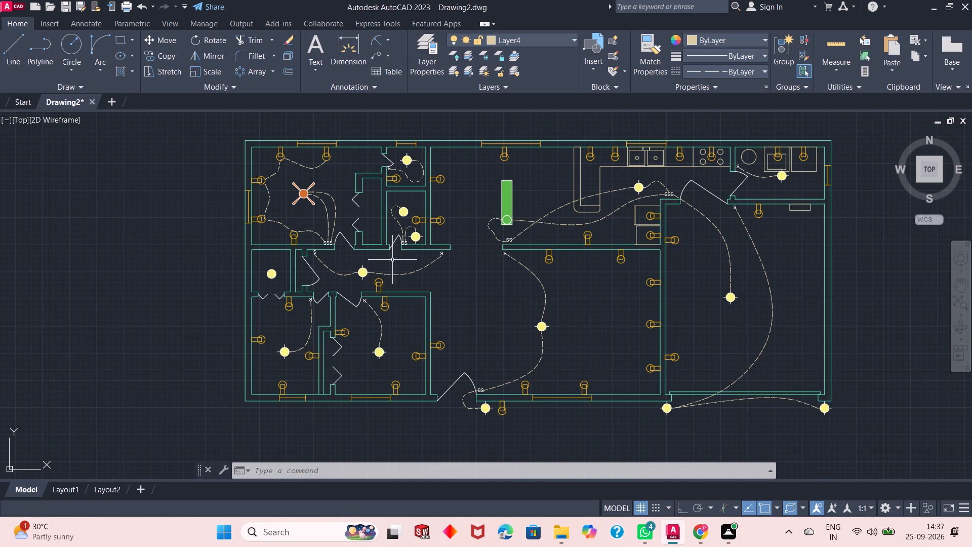
pyautogui.scroll(1, 388, 264)
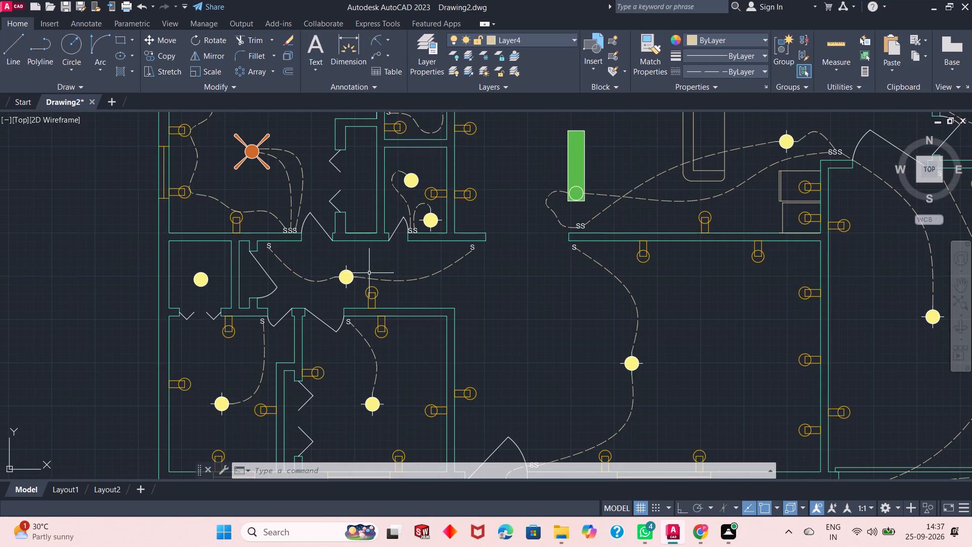
pyautogui.scroll(2, 368, 273)
pyautogui.scroll(-3, 368, 273)
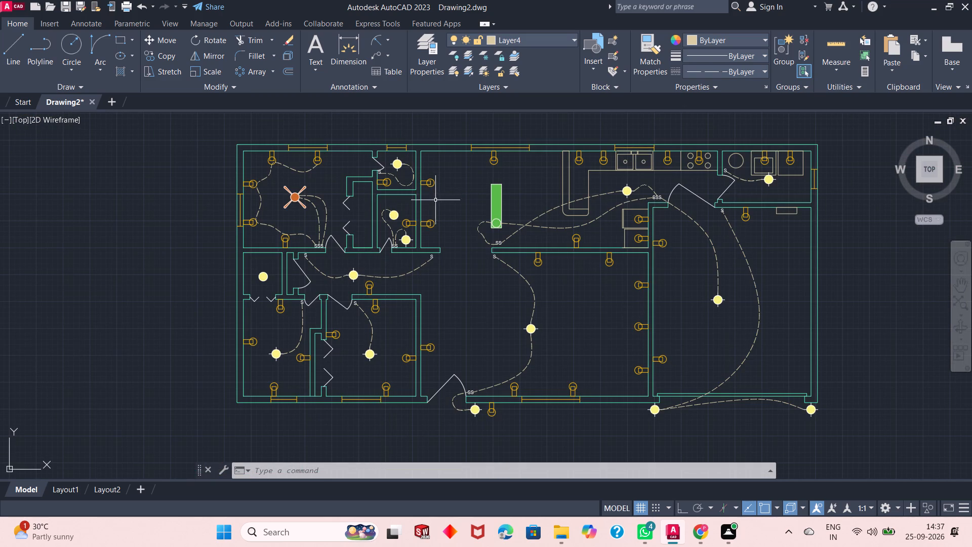
pyautogui.scroll(-1, 408, 223)
pyautogui.scroll(2, 407, 225)
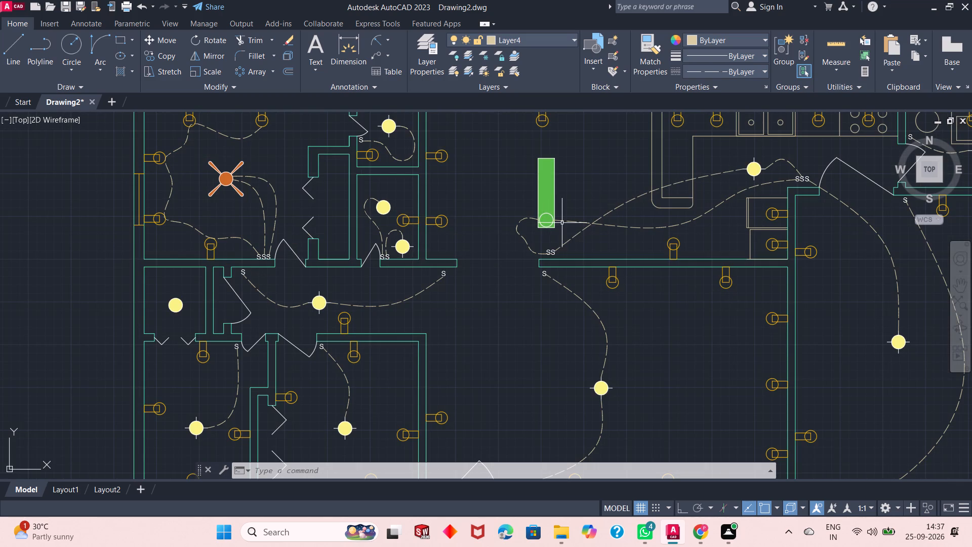
pyautogui.scroll(-2, 562, 223)
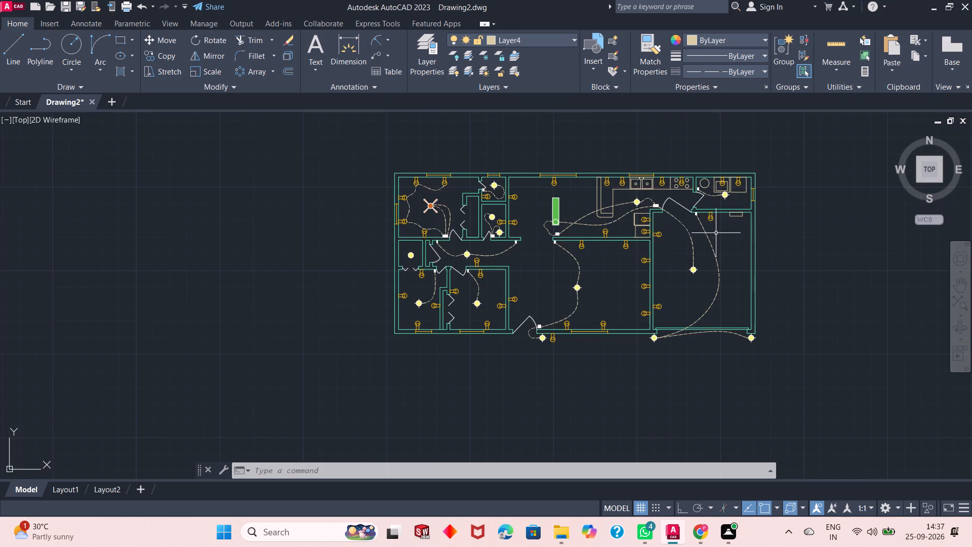
pyautogui.scroll(1, 716, 233)
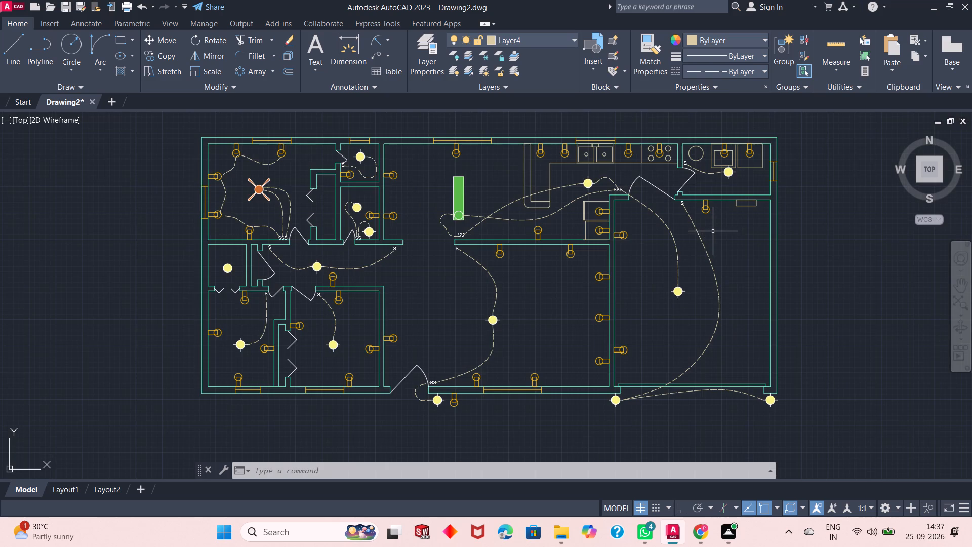
pyautogui.scroll(-1, 713, 232)
pyautogui.scroll(2, 556, 306)
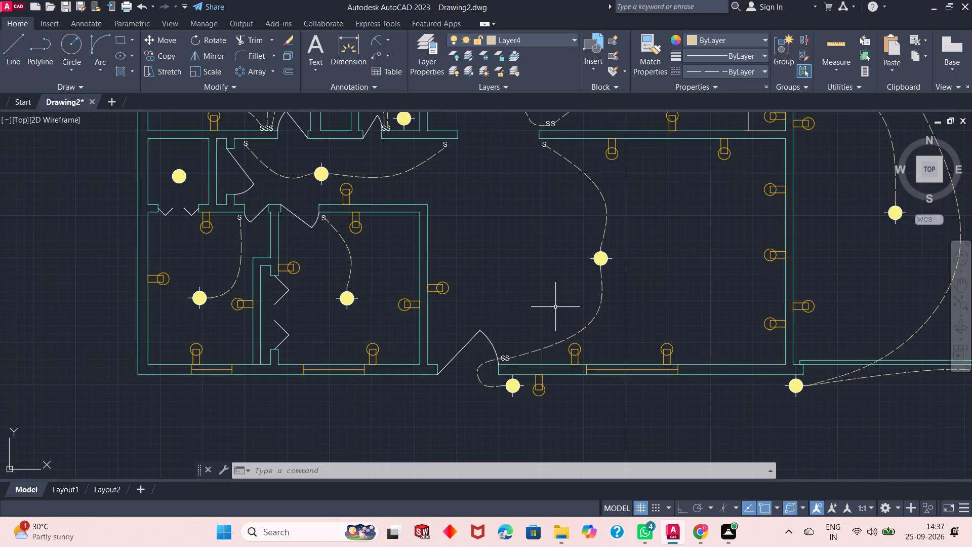
pyautogui.scroll(1, 339, 333)
pyautogui.scroll(-2, 339, 333)
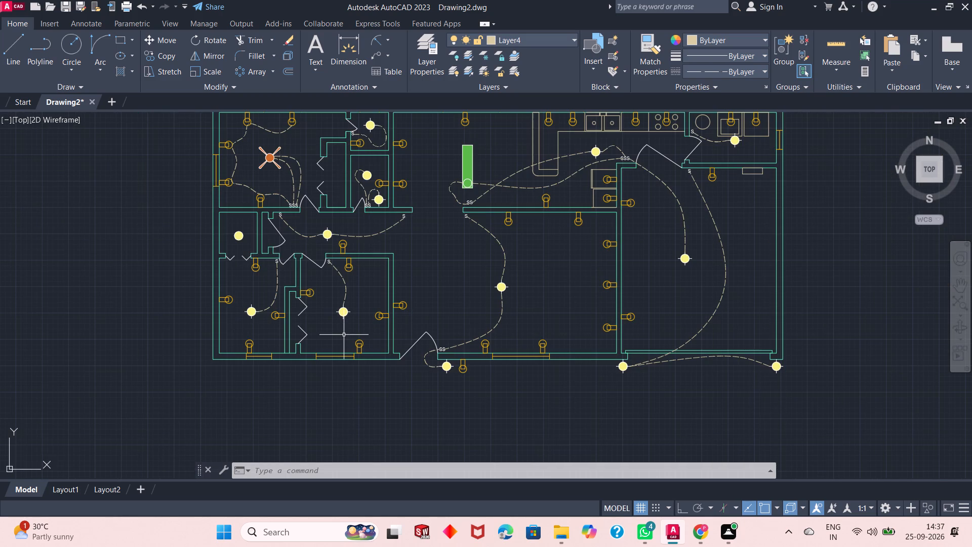
pyautogui.scroll(-1, 344, 335)
pyautogui.scroll(1, 328, 275)
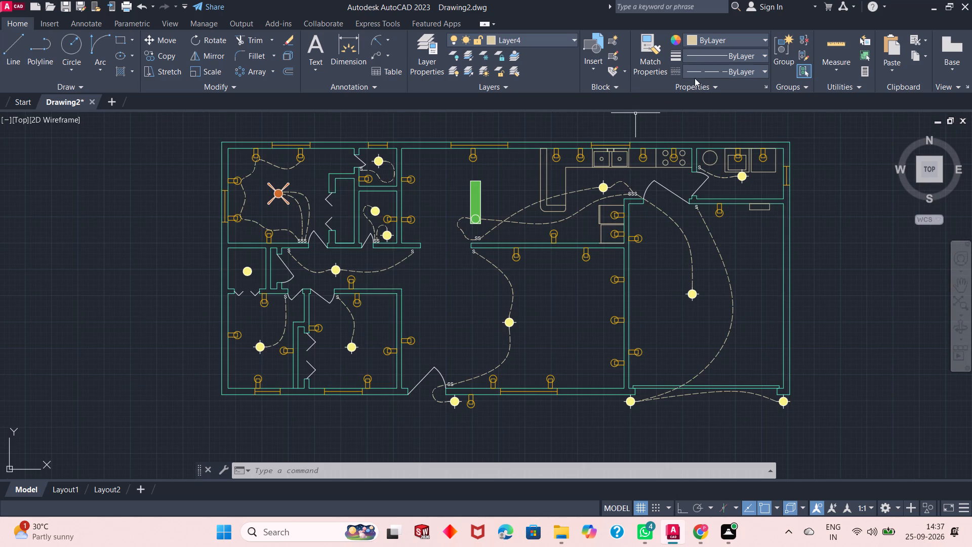
# Draw a dashed north-south line across the kitchen counter, from the north wall to the counter's front edge, between the two outlets west of the sink.
pyautogui.click(10, 50)
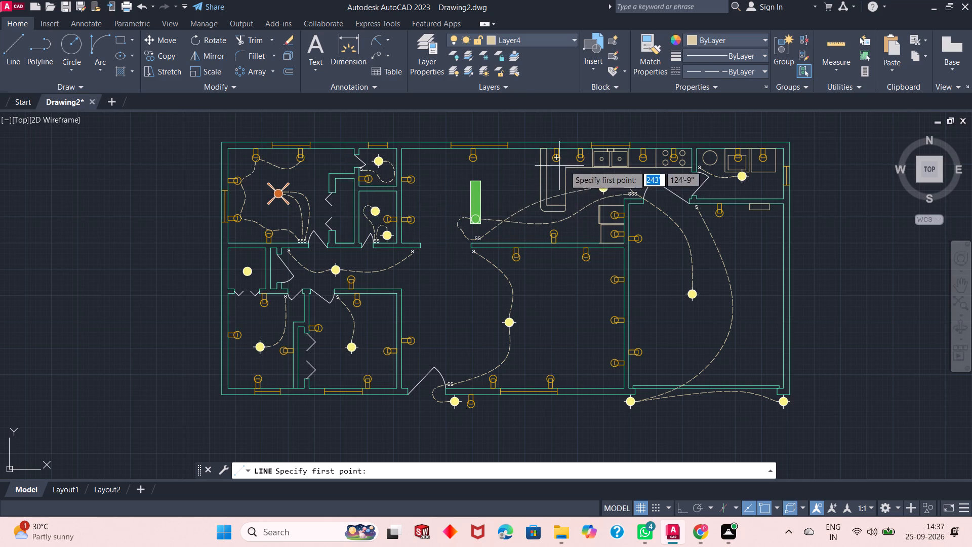
pyautogui.scroll(2, 678, 161)
pyautogui.click(391, 129)
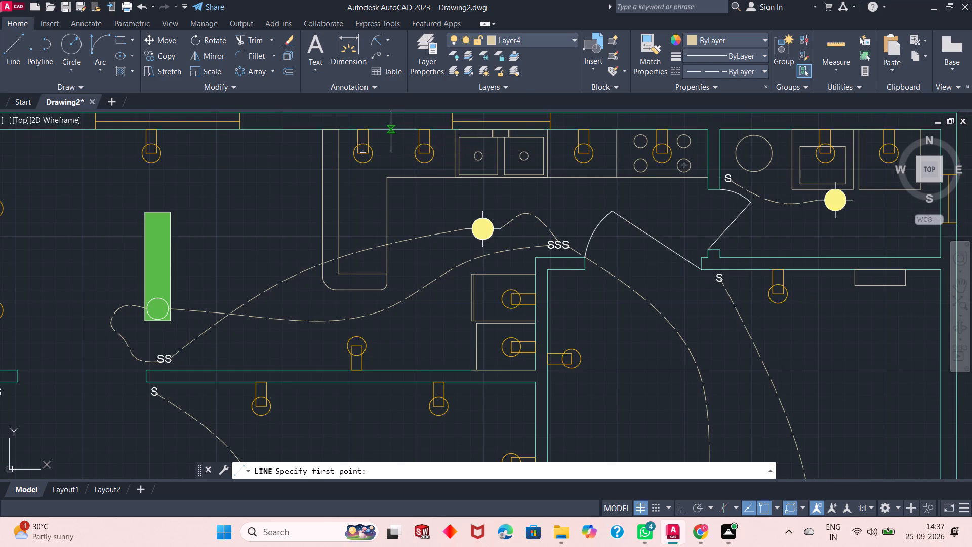
pyautogui.click(393, 177)
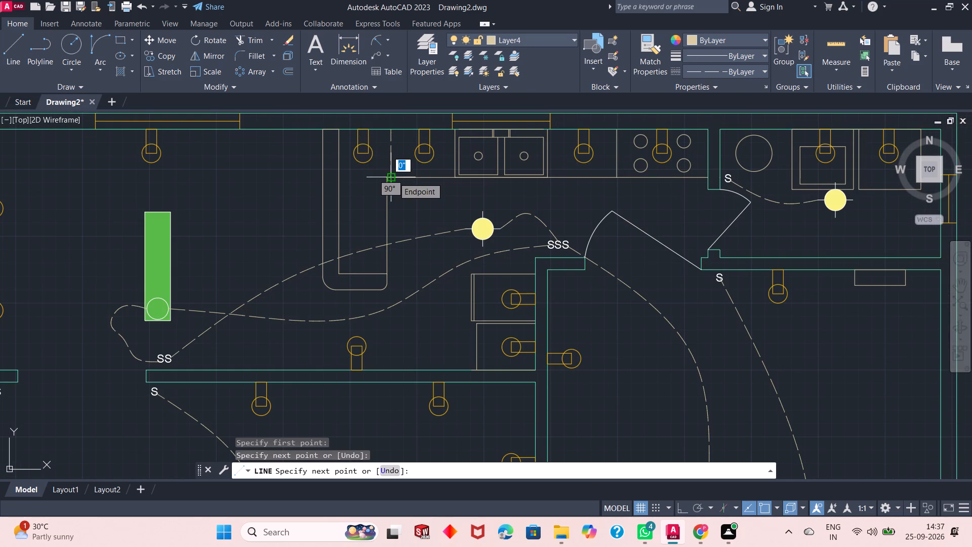
pyautogui.press('Escape')
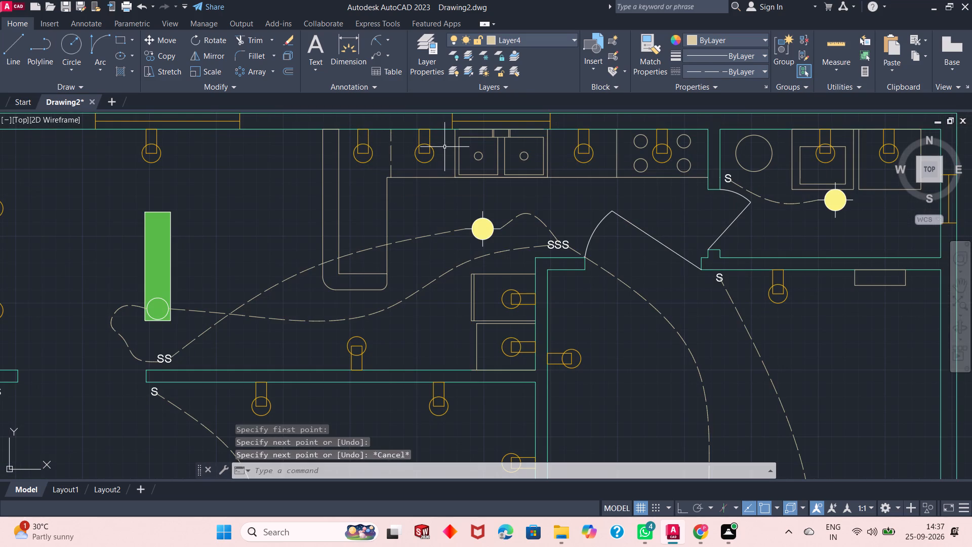
# Draw a dashed east-west line along the kitchen counter, from the south side of the western outlet to just short of the sink.
pyautogui.press('space')
pyautogui.click(366, 164)
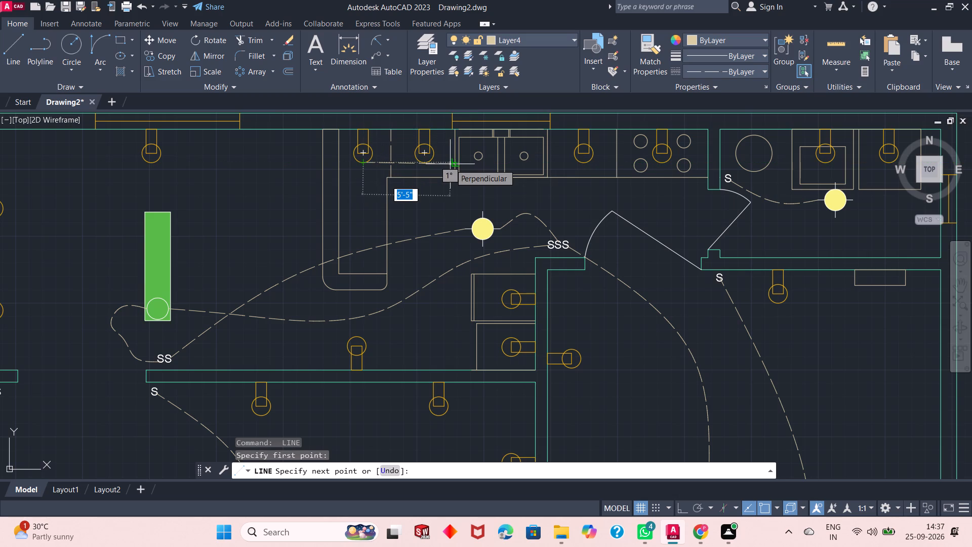
pyautogui.click(444, 161)
pyautogui.press('Escape')
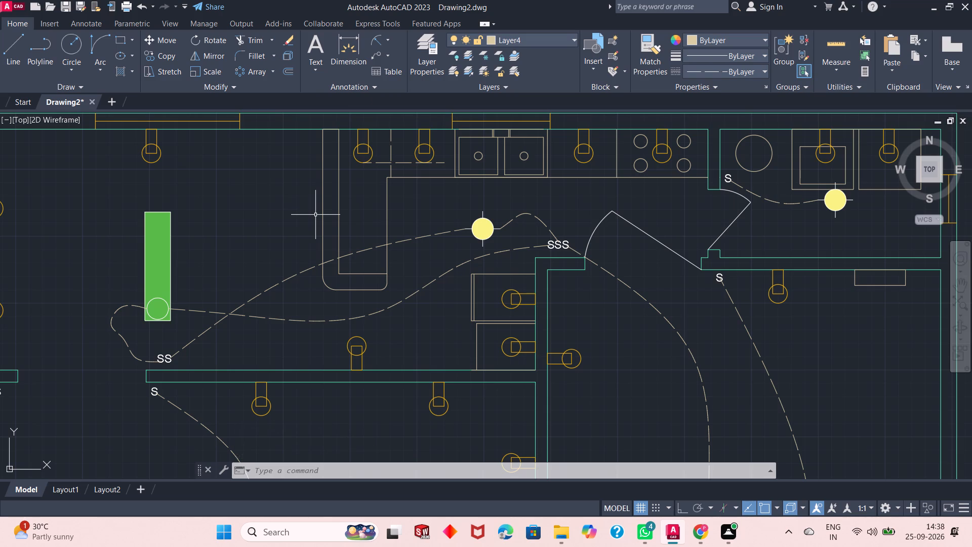
# Draw a dashed north-south line just west of the sink, from the north wall to the counter's front edge.
pyautogui.press('space')
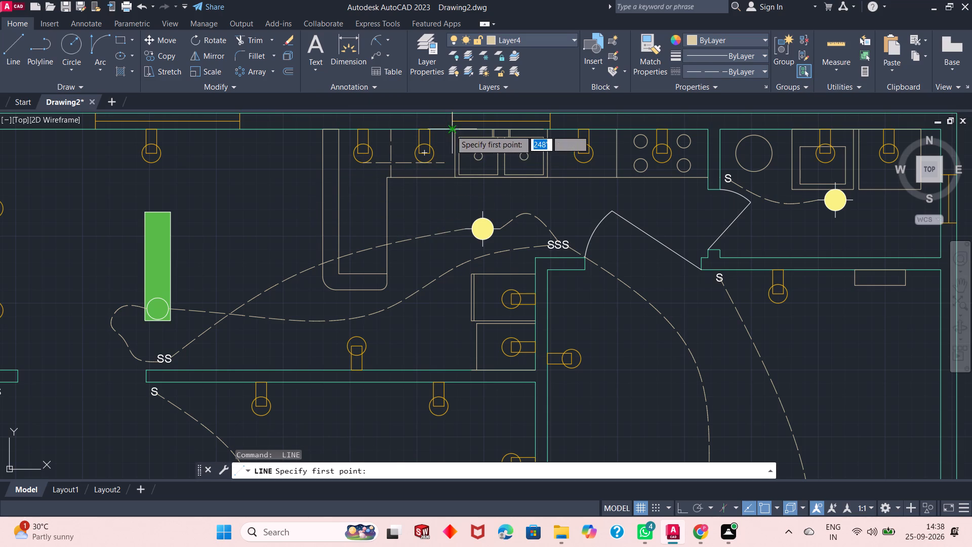
pyautogui.click(451, 130)
pyautogui.click(451, 177)
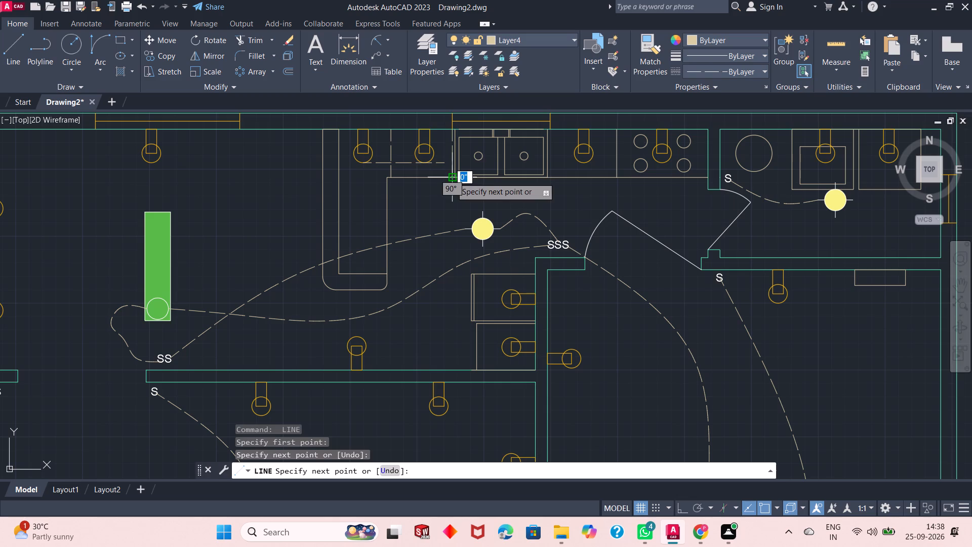
pyautogui.press('Escape')
# Draw a dashed line north from the east end of the dashed counter line west of the sink, up to the north wall.
pyautogui.press('space')
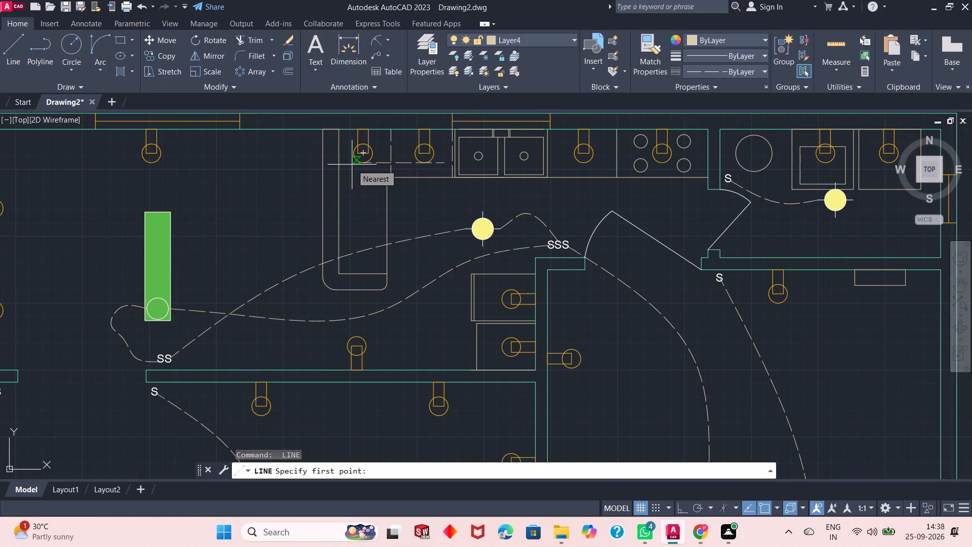
pyautogui.click(444, 164)
pyautogui.click(441, 128)
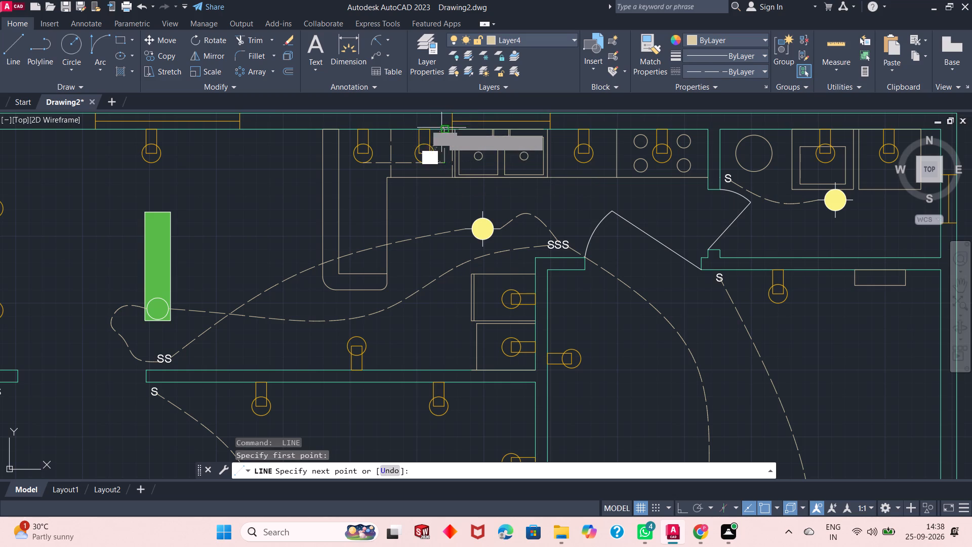
pyautogui.rightClick(441, 128)
pyautogui.click(460, 134)
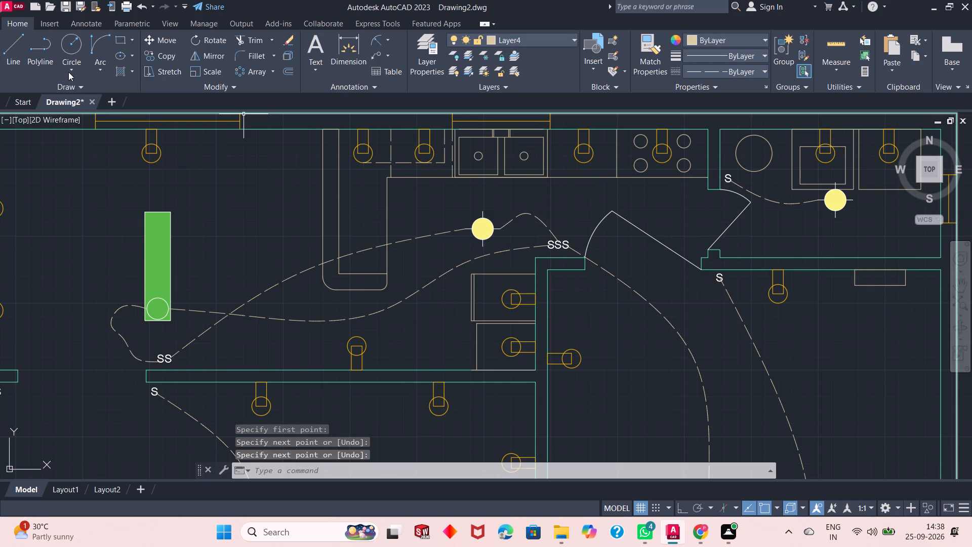
# With Ortho on, draw a dashed line from the north wall just east of the sink, south about 2'-1", then east to the kitchen's east wall.
pyautogui.click(20, 50)
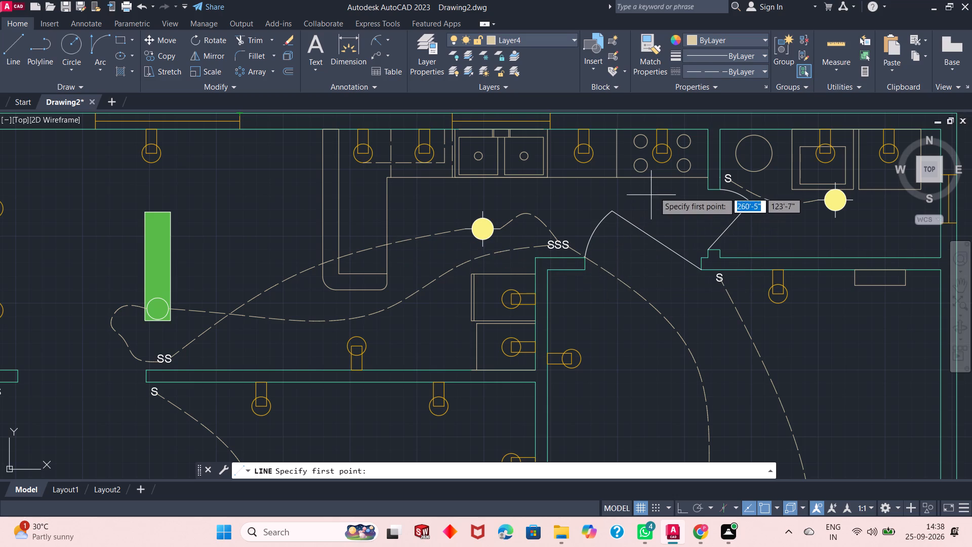
pyautogui.click(557, 129)
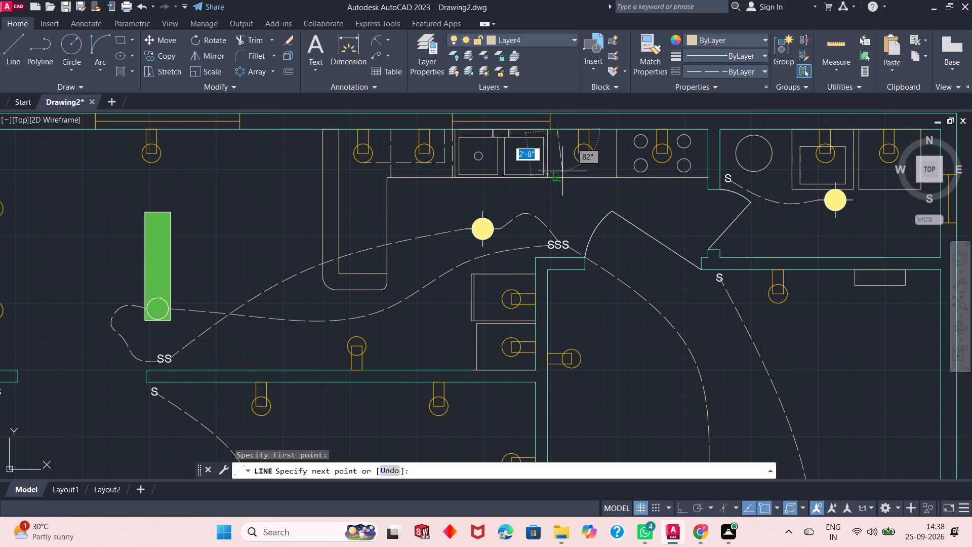
pyautogui.press('F8')
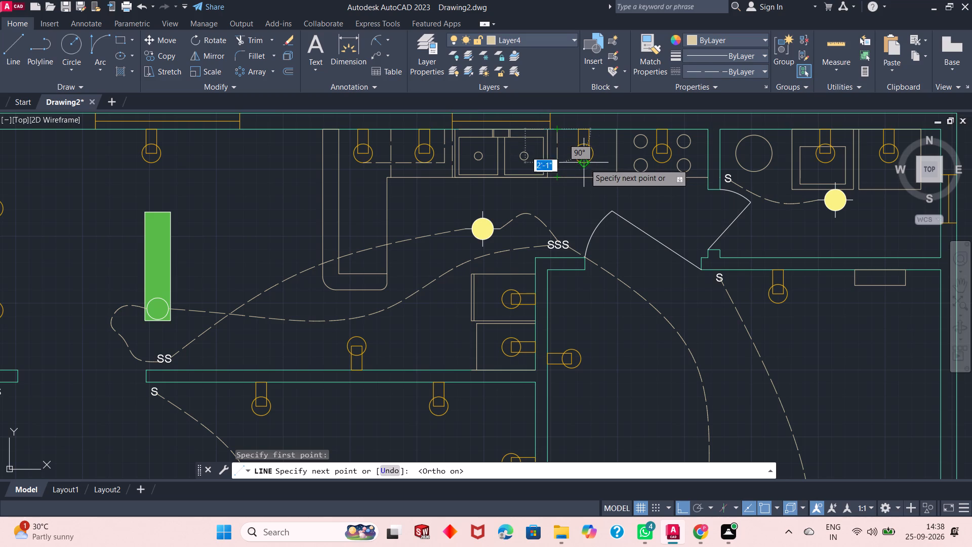
pyautogui.click(560, 166)
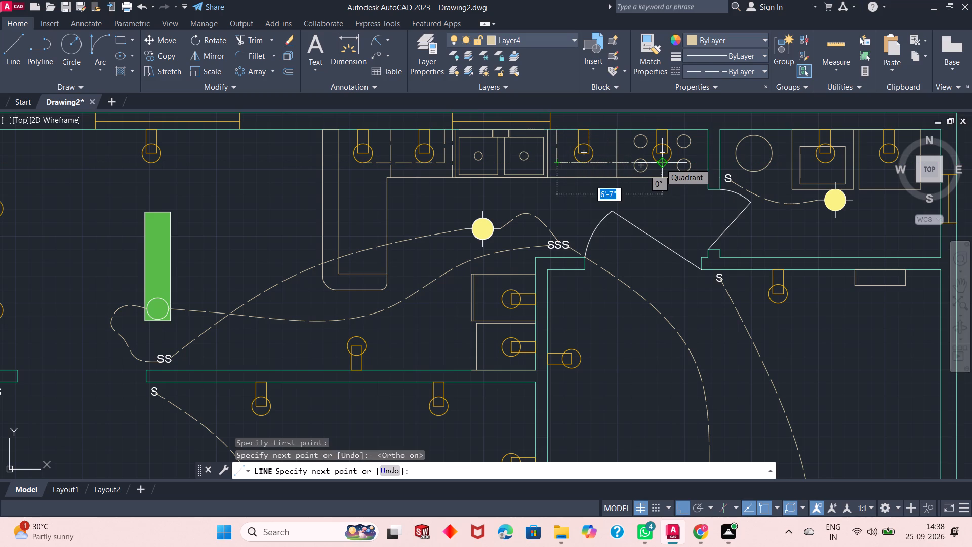
pyautogui.click(706, 161)
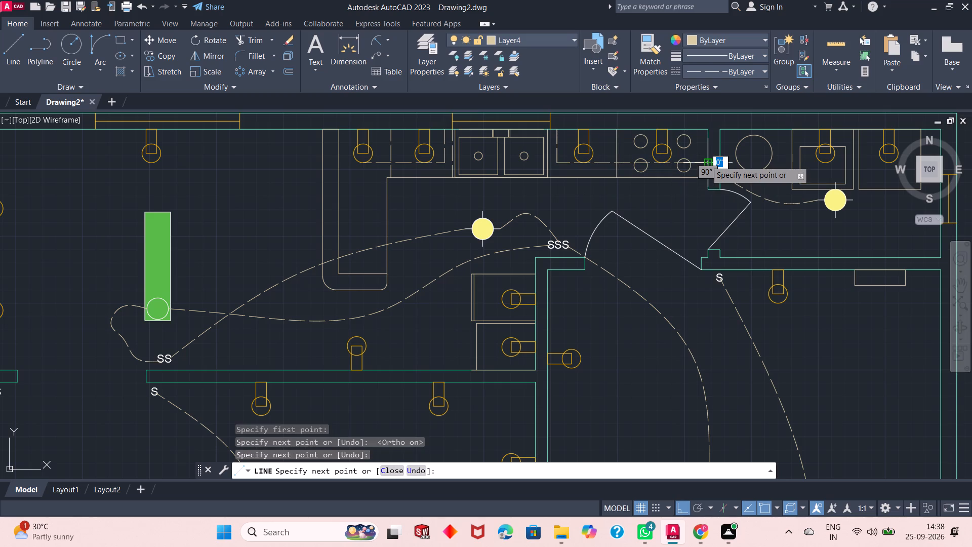
pyautogui.rightClick(706, 161)
pyautogui.click(725, 168)
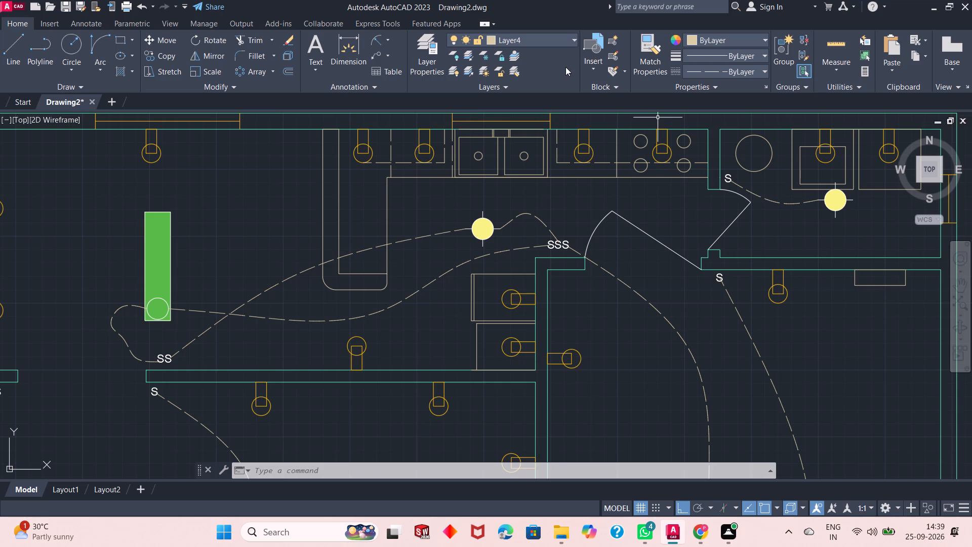
# Draw a dashed east-west line across the two northeast-room appliances, from the western unit's west edge to the eastern unit's east edge.
pyautogui.press('space')
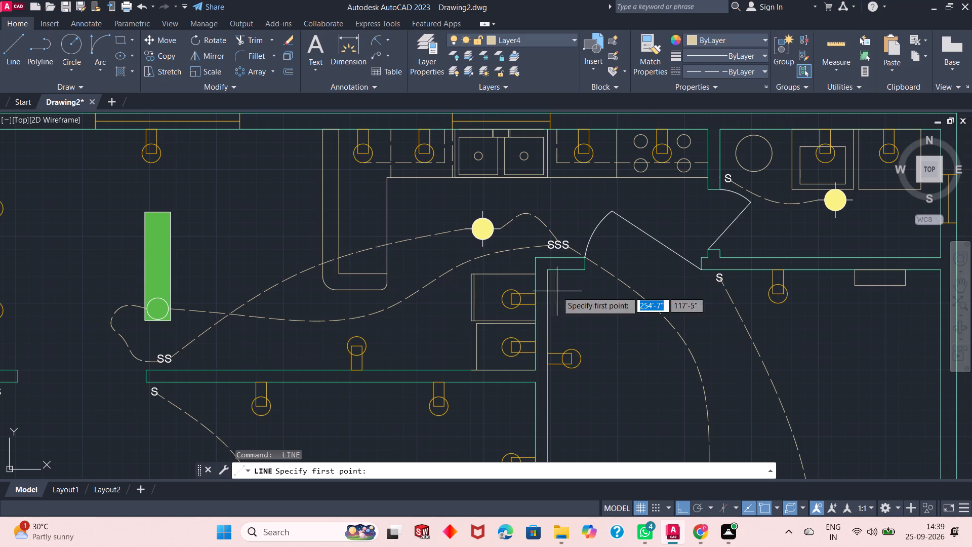
pyautogui.scroll(1, 508, 248)
pyautogui.scroll(-3, 552, 227)
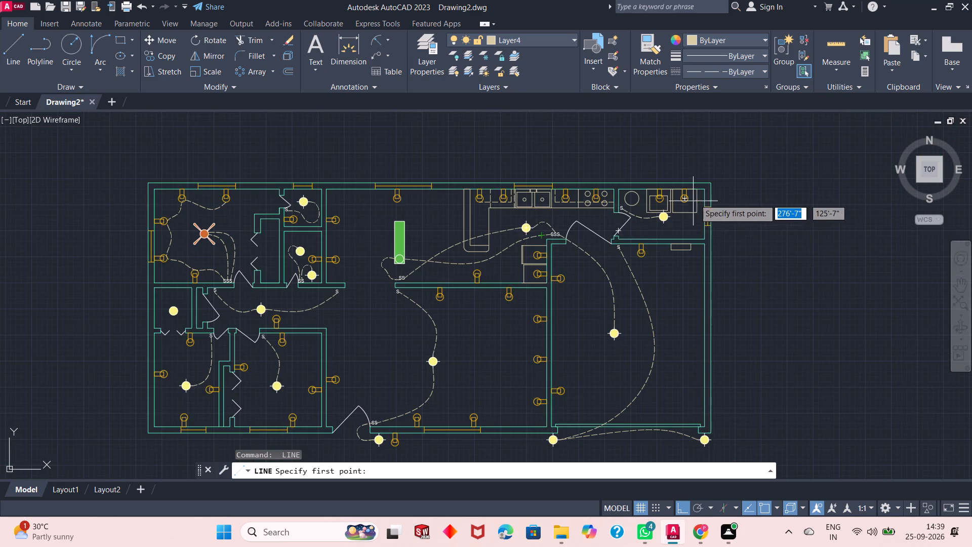
pyautogui.scroll(3, 695, 199)
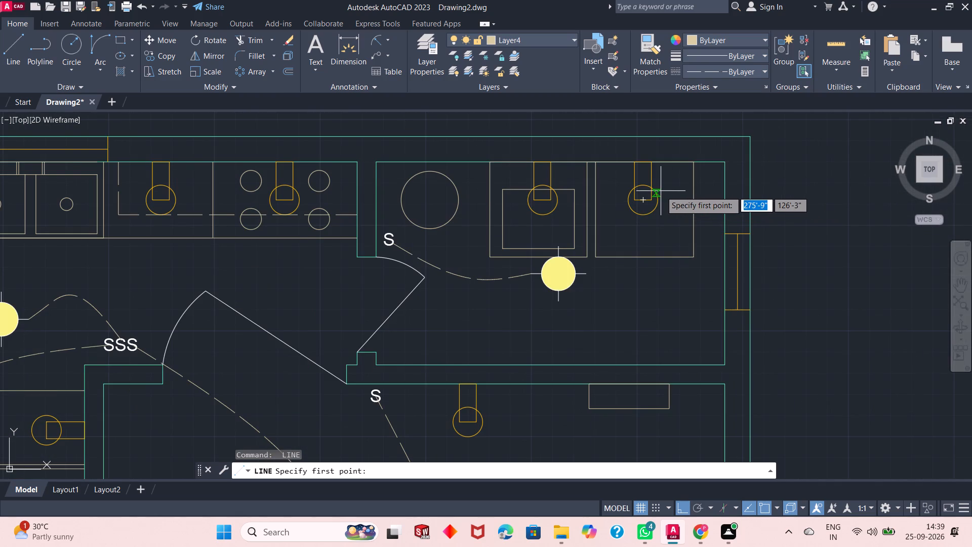
pyautogui.click(490, 181)
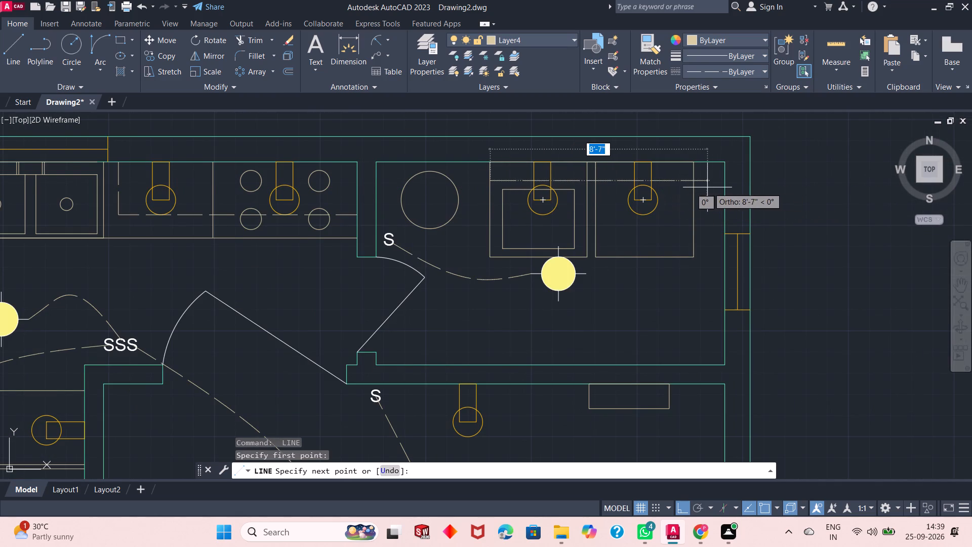
pyautogui.click(695, 181)
pyautogui.rightClick(695, 181)
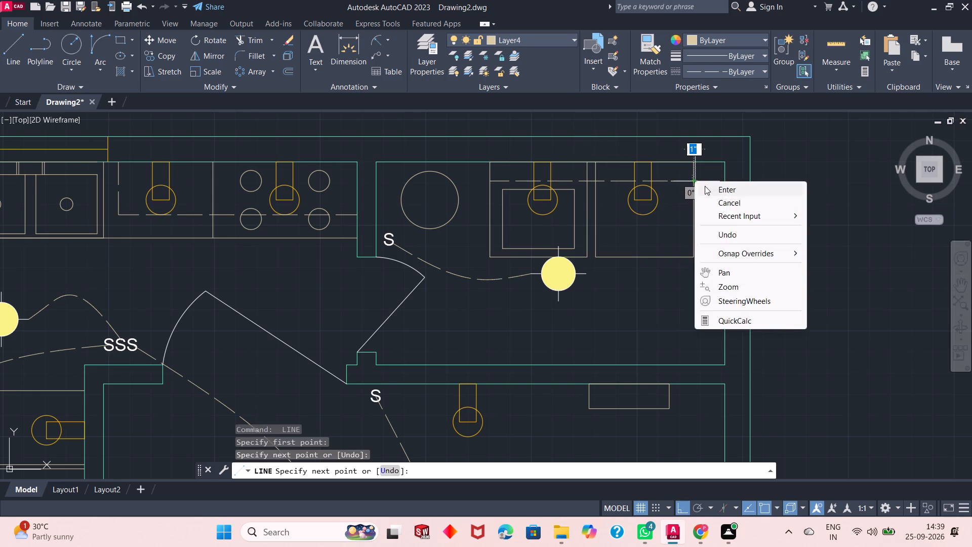
pyautogui.click(711, 190)
# Review the whole floor plan, including the dashed counter lines, wiring splines, switch tags and fixtures.
pyautogui.scroll(-2, 495, 227)
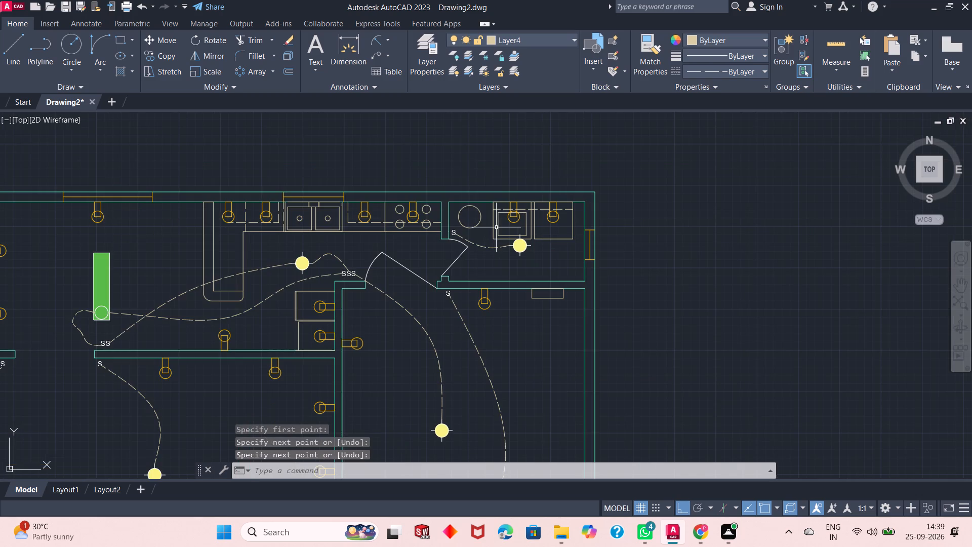
pyautogui.scroll(1, 301, 295)
pyautogui.scroll(-3, 610, 251)
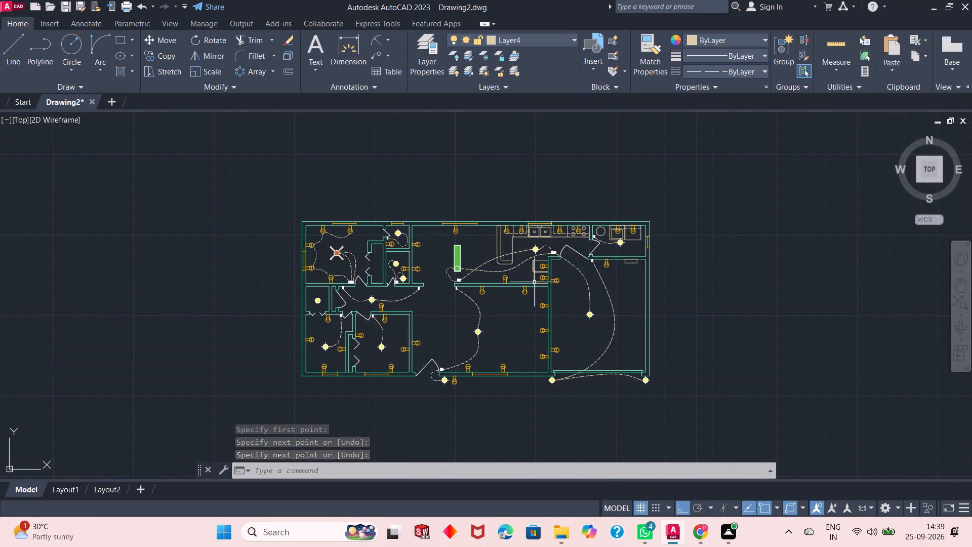
pyautogui.scroll(1, 509, 272)
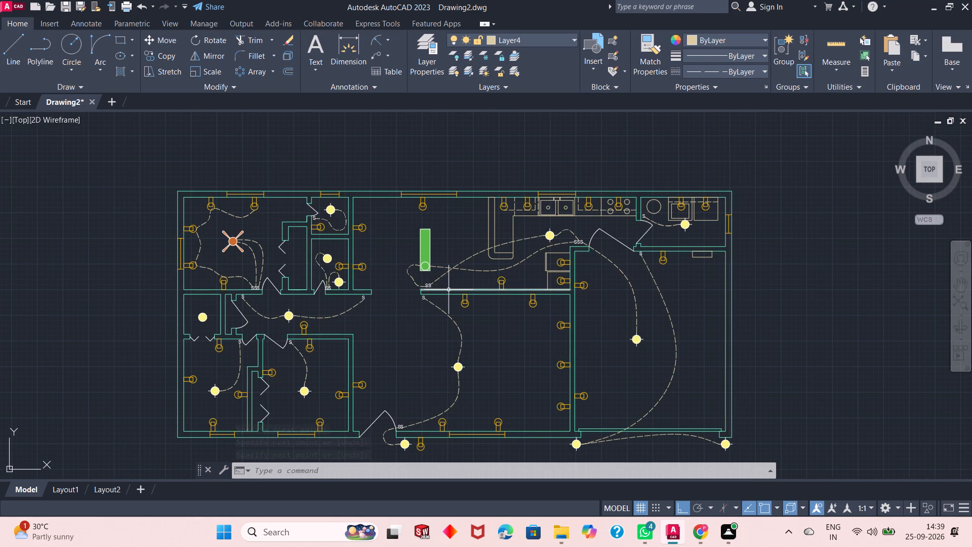
pyautogui.scroll(1, 449, 290)
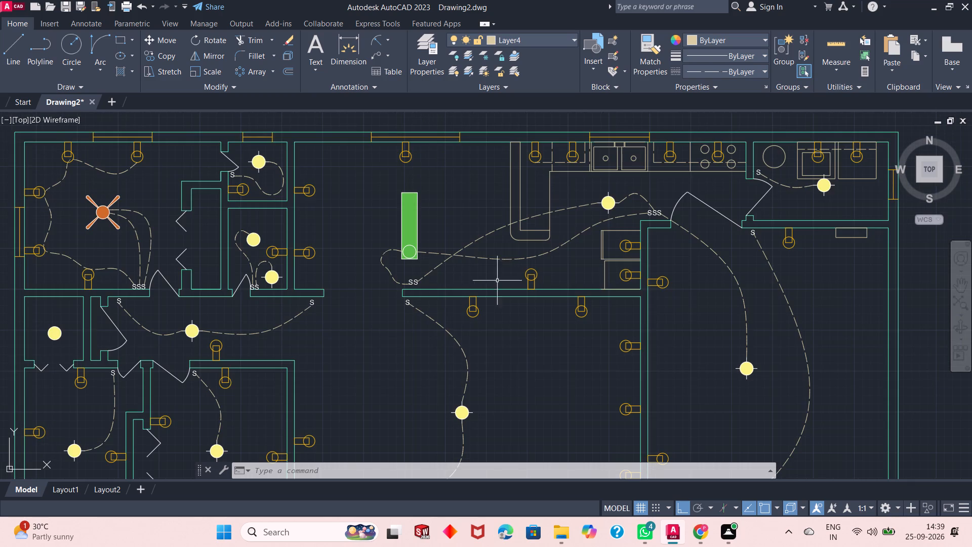
pyautogui.scroll(-3, 532, 273)
pyautogui.scroll(2, 513, 287)
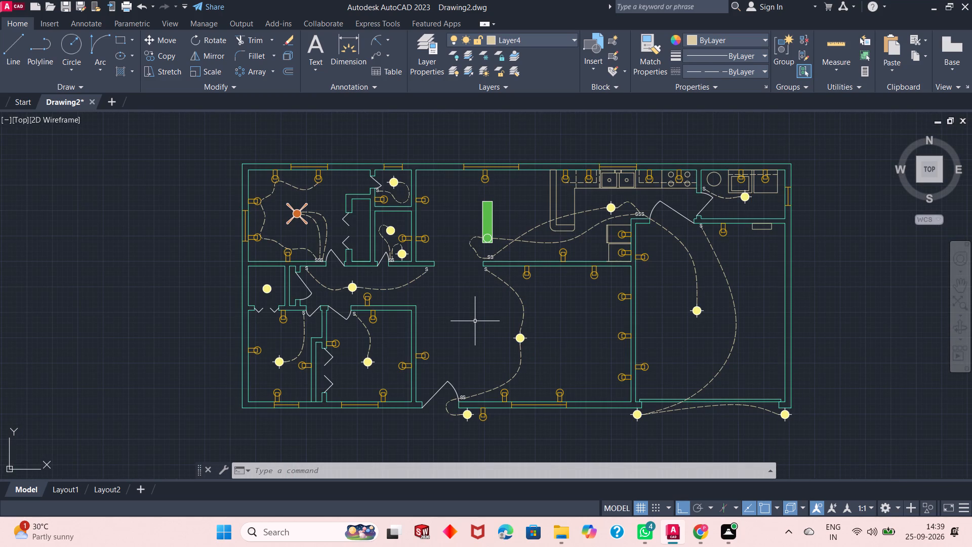
pyautogui.scroll(-1, 475, 321)
pyautogui.scroll(1, 475, 321)
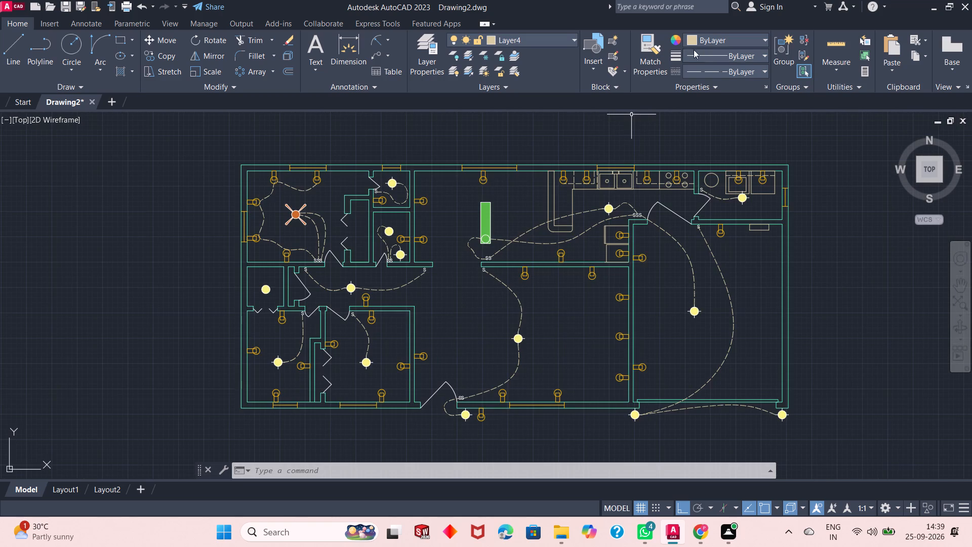
# Make layer 0 the current layer.
pyautogui.click(728, 41)
pyautogui.click(719, 38)
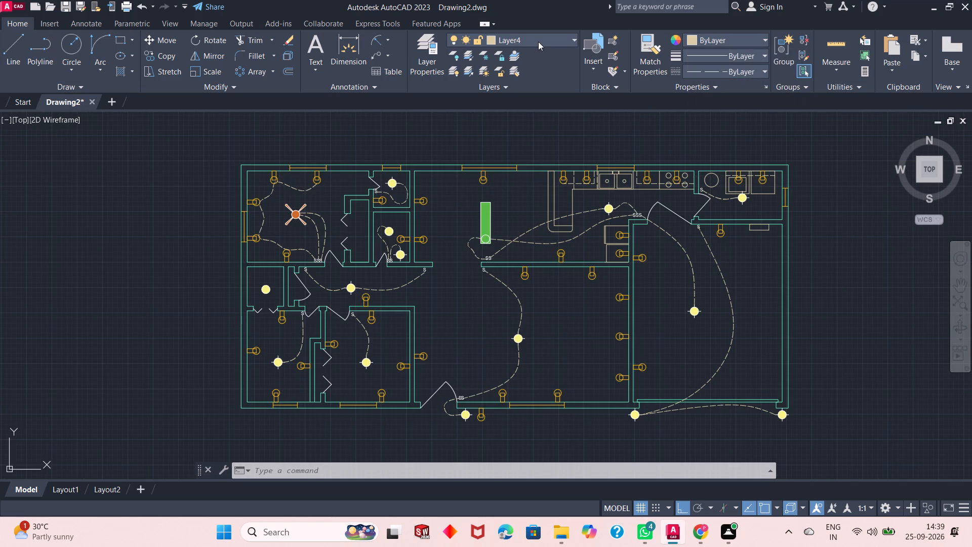
pyautogui.click(538, 42)
pyautogui.click(529, 55)
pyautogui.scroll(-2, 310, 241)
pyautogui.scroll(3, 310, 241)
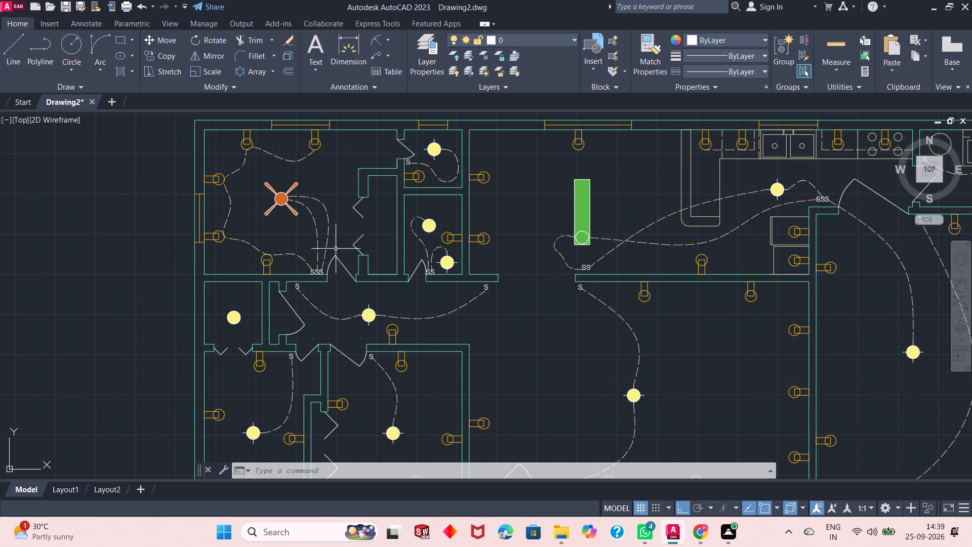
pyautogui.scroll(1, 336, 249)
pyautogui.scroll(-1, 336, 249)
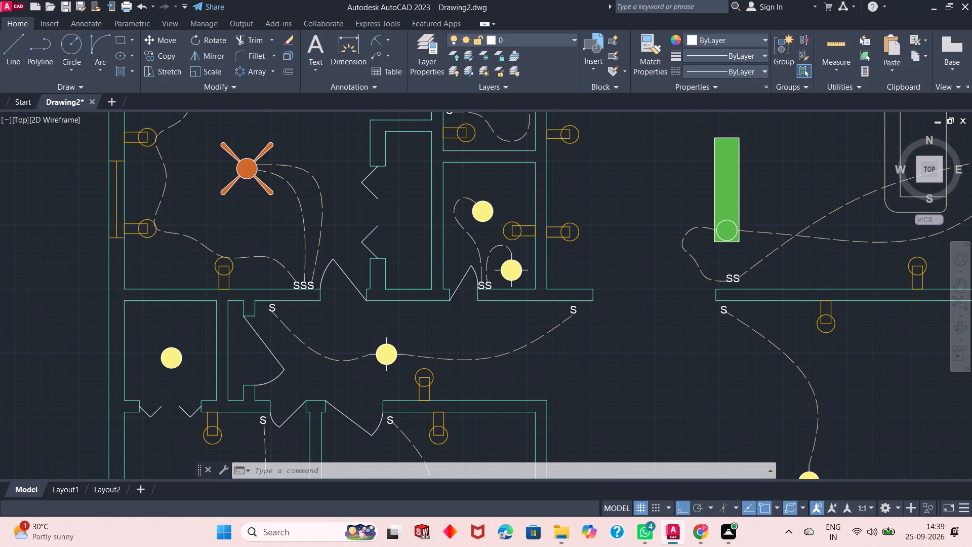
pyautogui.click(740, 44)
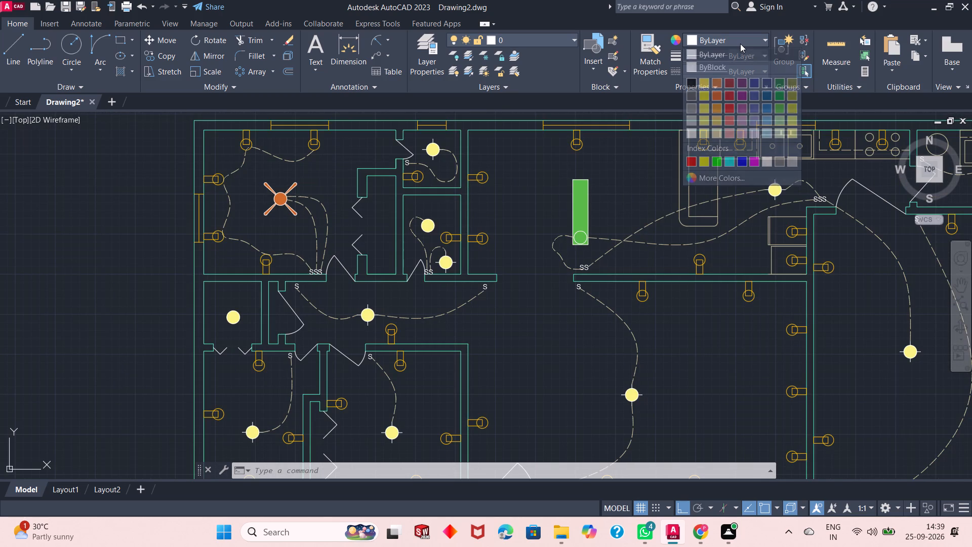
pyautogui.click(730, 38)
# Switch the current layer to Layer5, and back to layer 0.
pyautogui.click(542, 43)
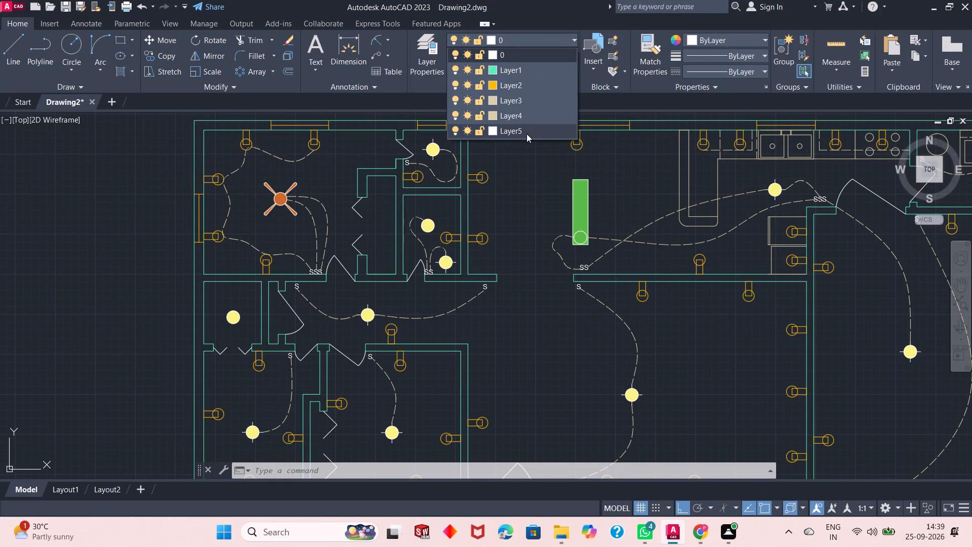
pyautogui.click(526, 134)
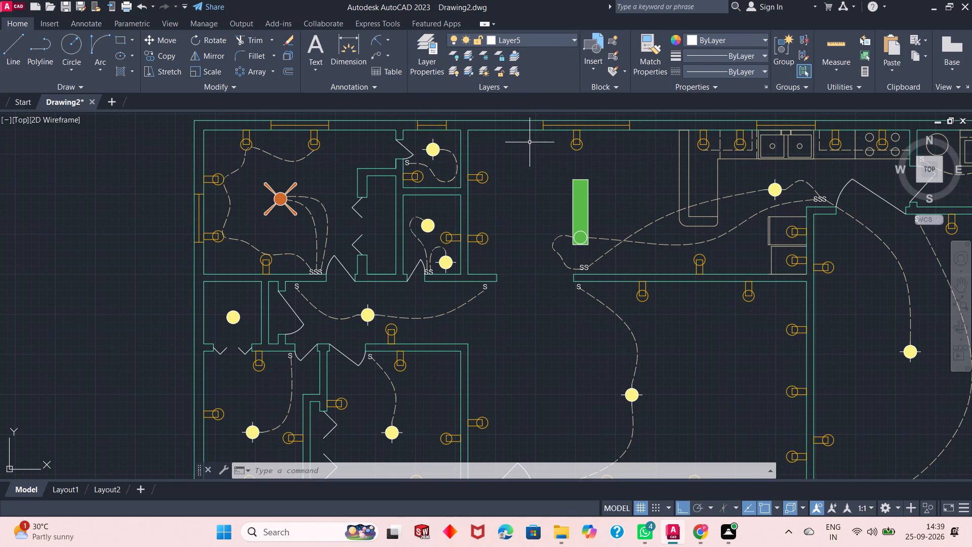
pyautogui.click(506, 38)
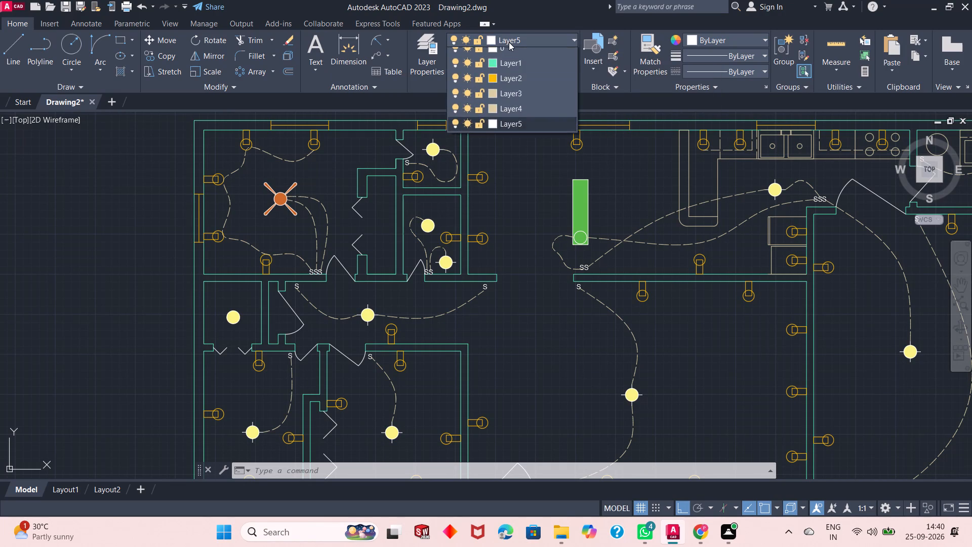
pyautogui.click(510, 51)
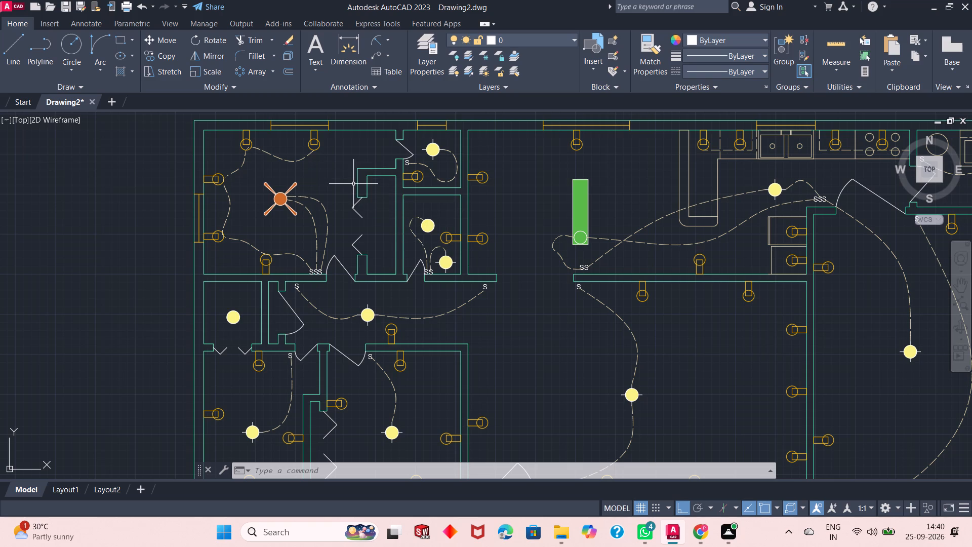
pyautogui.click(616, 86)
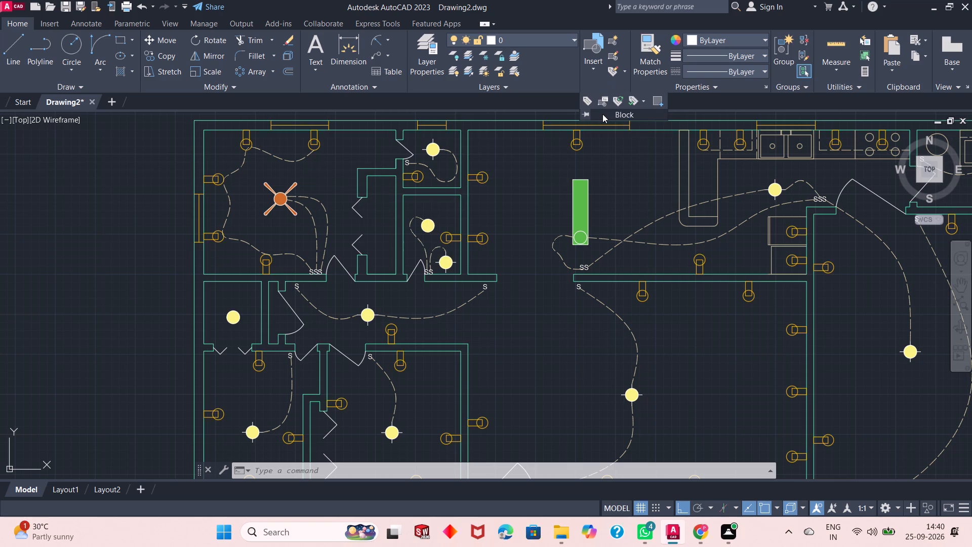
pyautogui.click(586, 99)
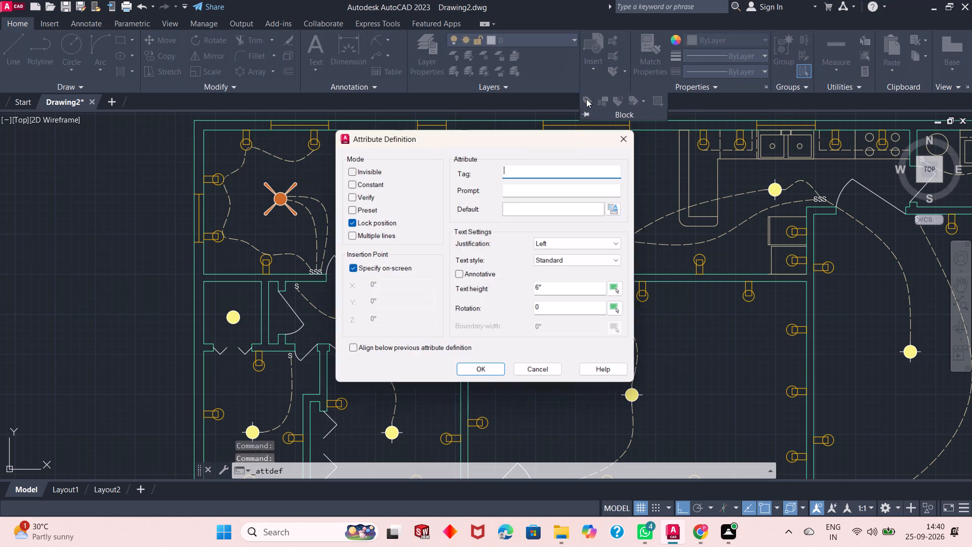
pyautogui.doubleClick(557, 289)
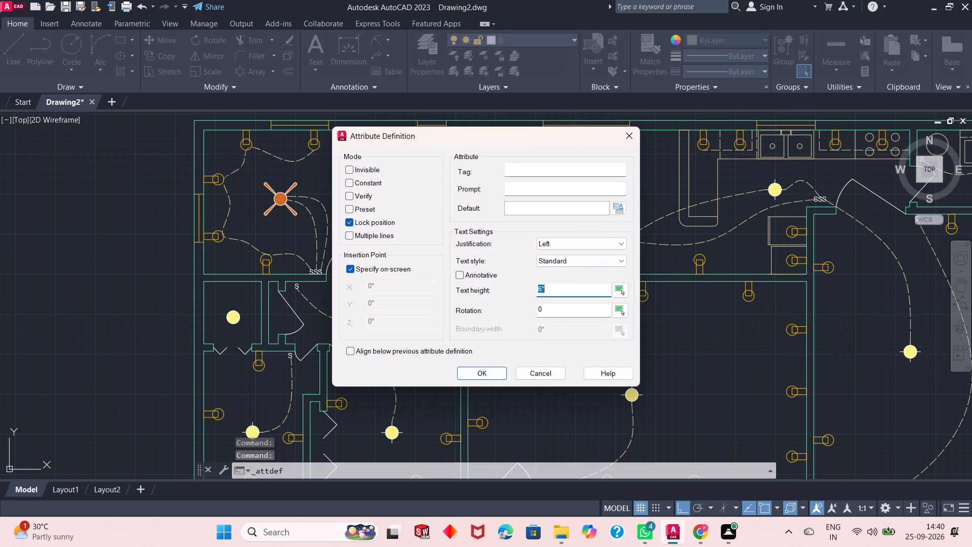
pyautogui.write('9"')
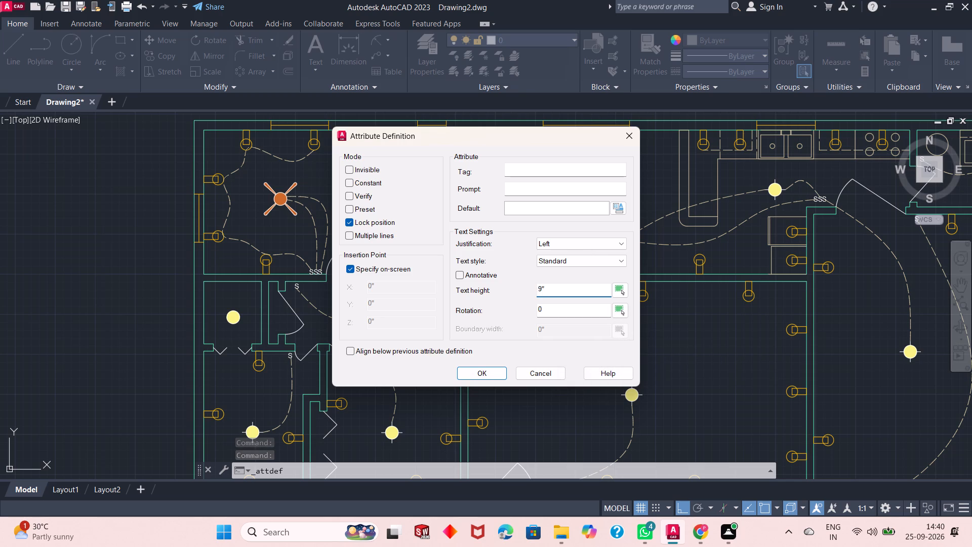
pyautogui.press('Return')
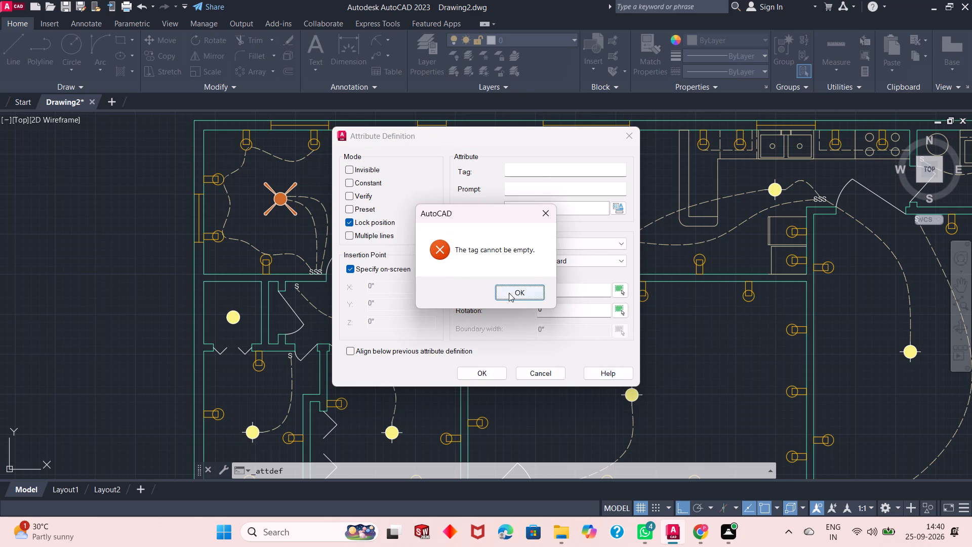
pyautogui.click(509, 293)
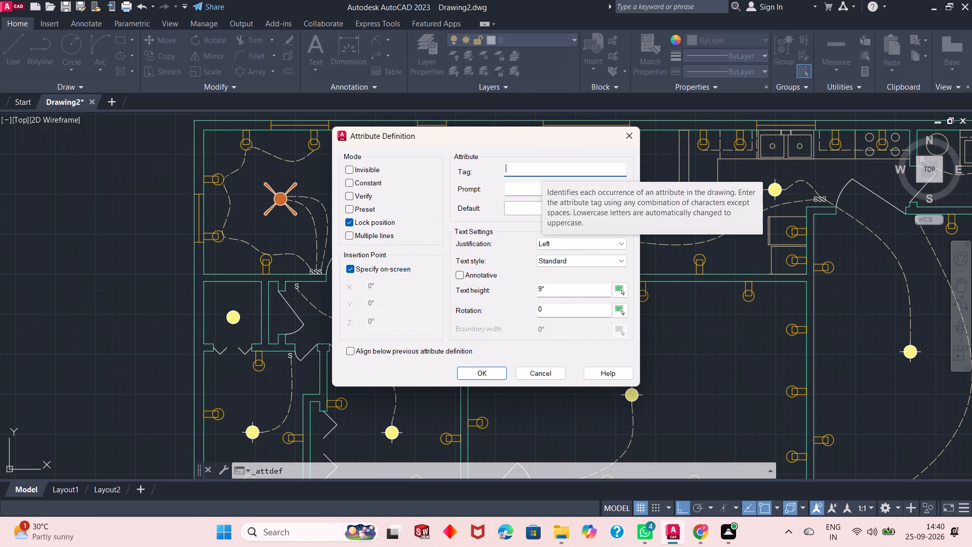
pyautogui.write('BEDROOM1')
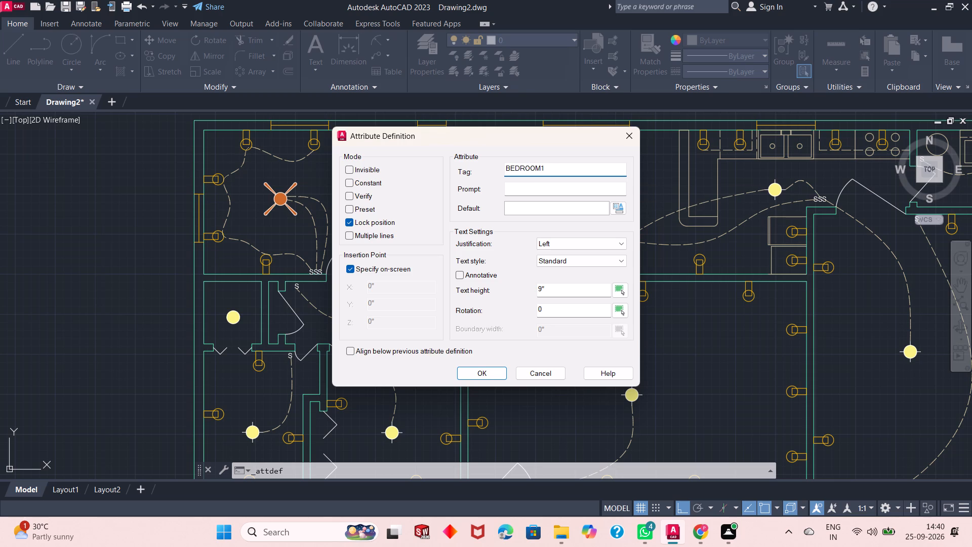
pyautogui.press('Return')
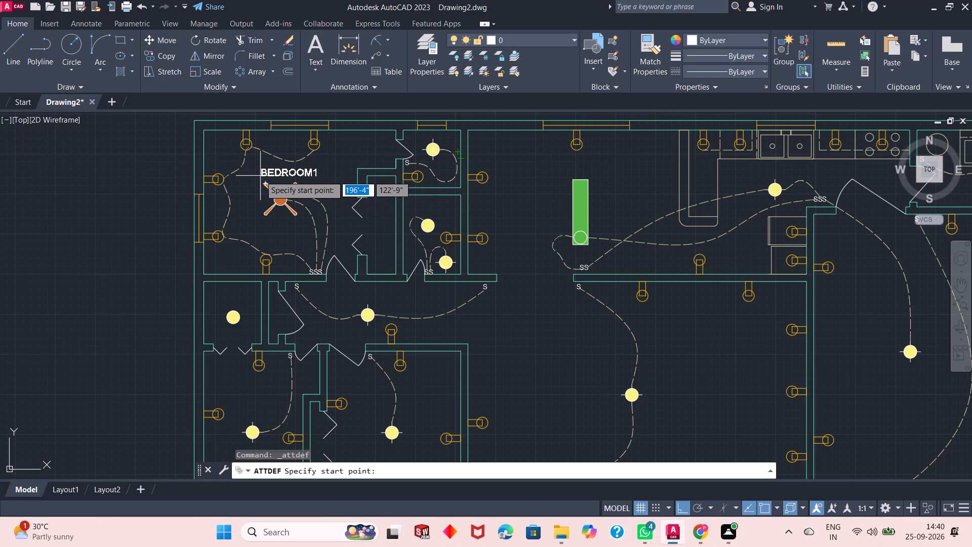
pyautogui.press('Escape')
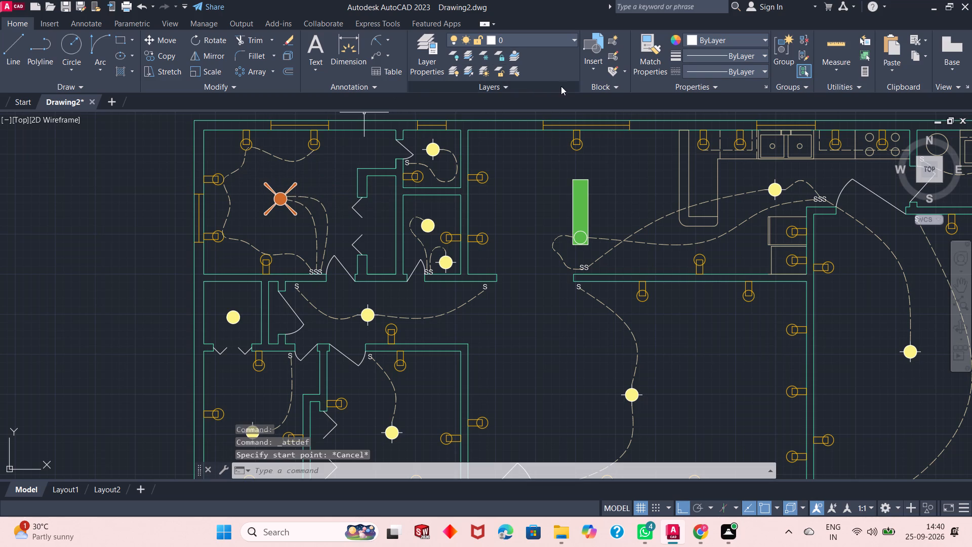
# Define a text attribute tagged BEDROOM1 with 7" text height and place it just above the ceiling fan in the northwest bedroom.
pyautogui.click(605, 89)
pyautogui.click(587, 98)
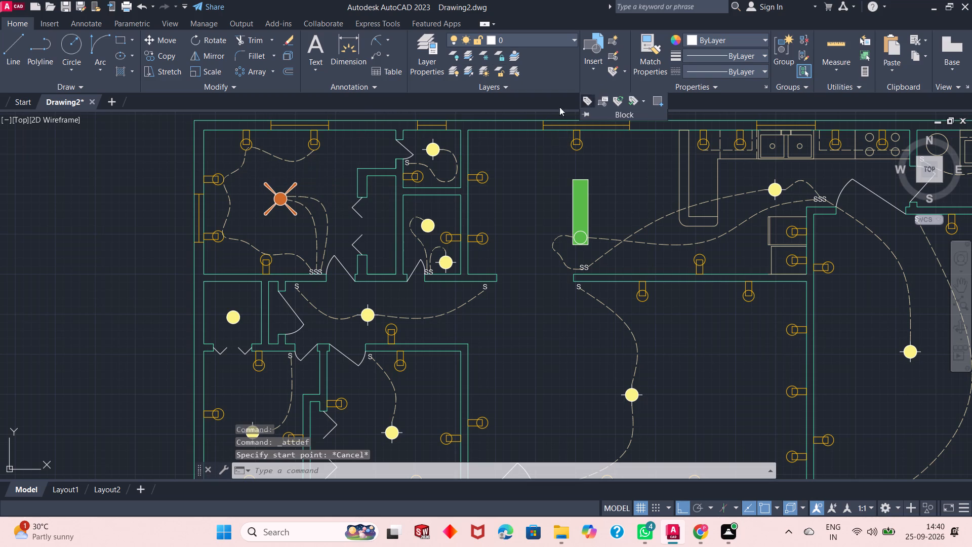
pyautogui.write('BEDROOM1')
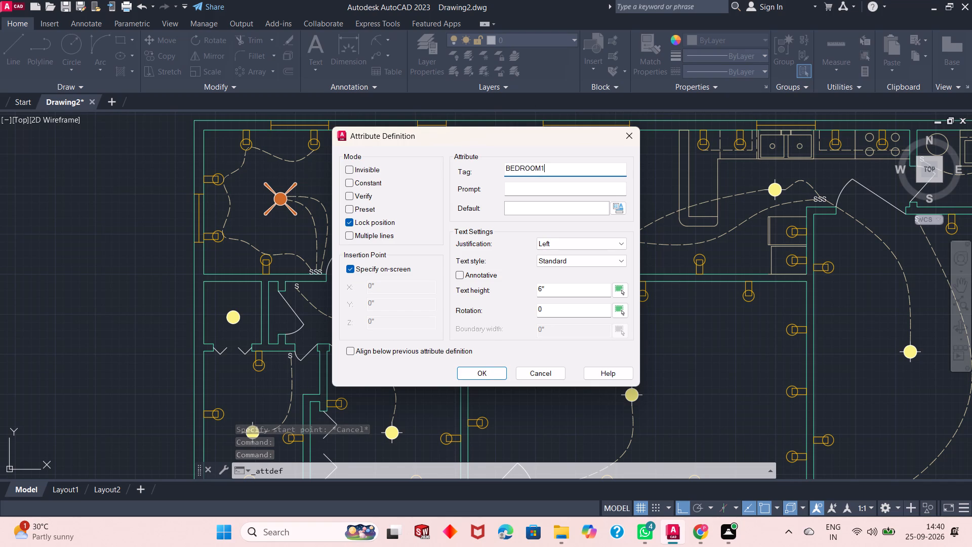
pyautogui.doubleClick(545, 290)
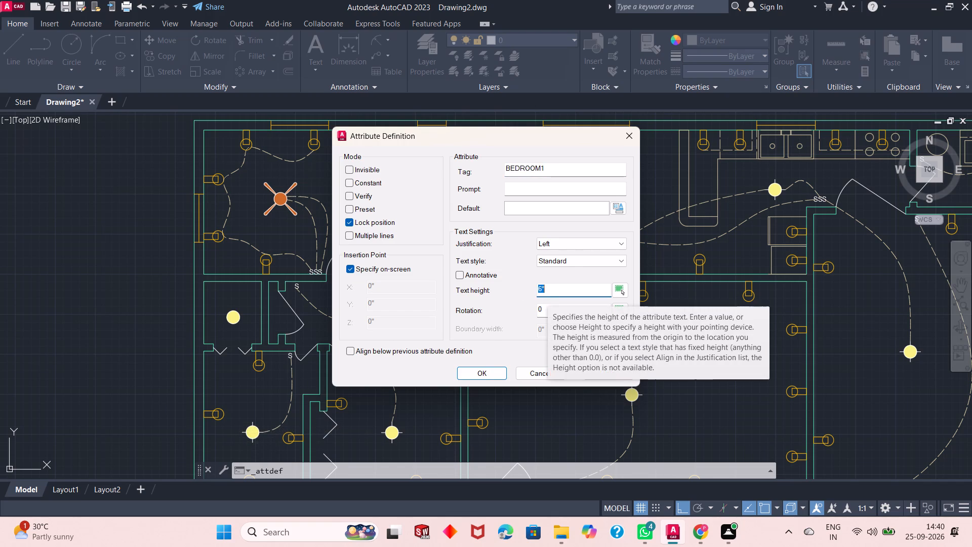
pyautogui.press('8')
pyautogui.press("'")
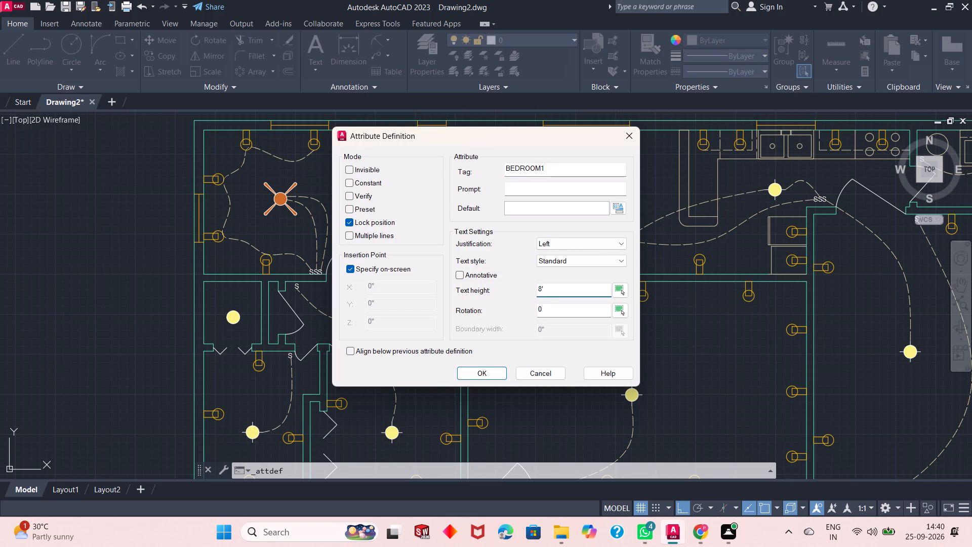
pyautogui.press('BackSpace')
pyautogui.hotkey('shift', '"')
pyautogui.press('BackSpace')
pyautogui.press('BackSpace')
pyautogui.write('7"')
pyautogui.press('Return')
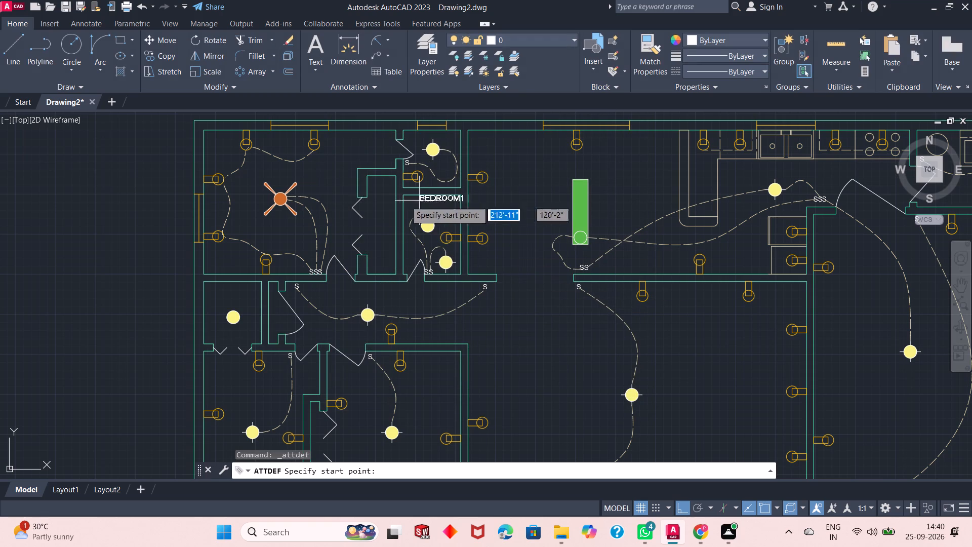
pyautogui.click(262, 175)
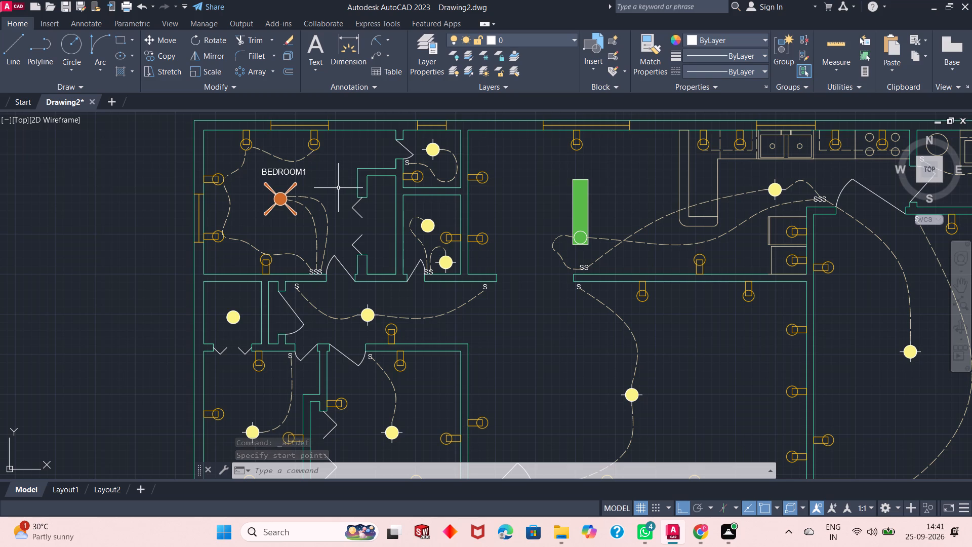
# Define a text attribute tagged 1/2BATH and place it above the light in the small northern bathroom east of the bedroom.
pyautogui.press('space')
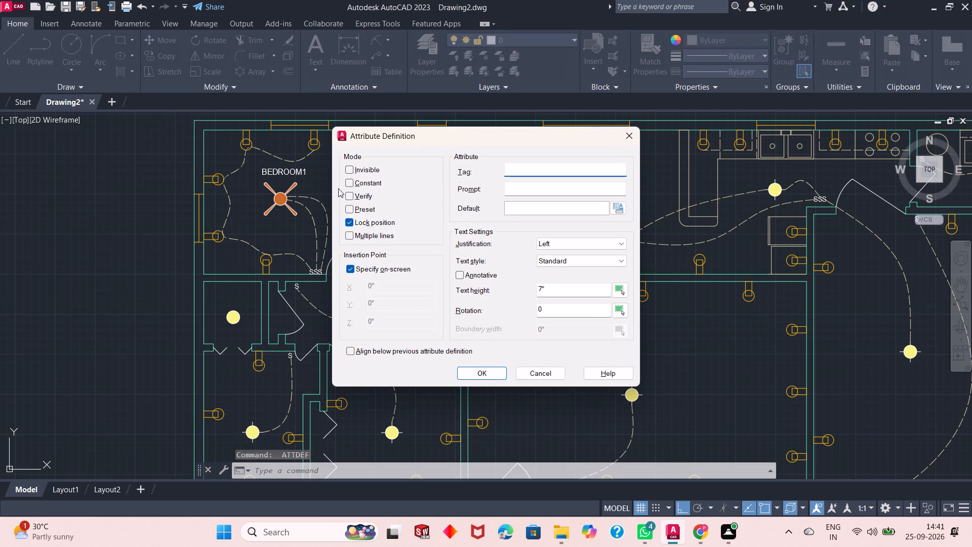
pyautogui.write('1/2')
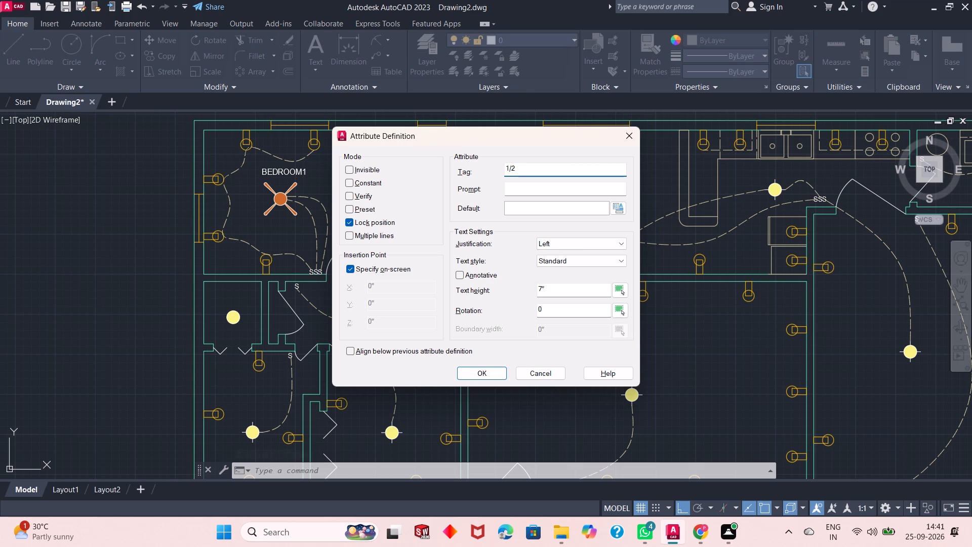
pyautogui.write('BATH')
pyautogui.press('Return')
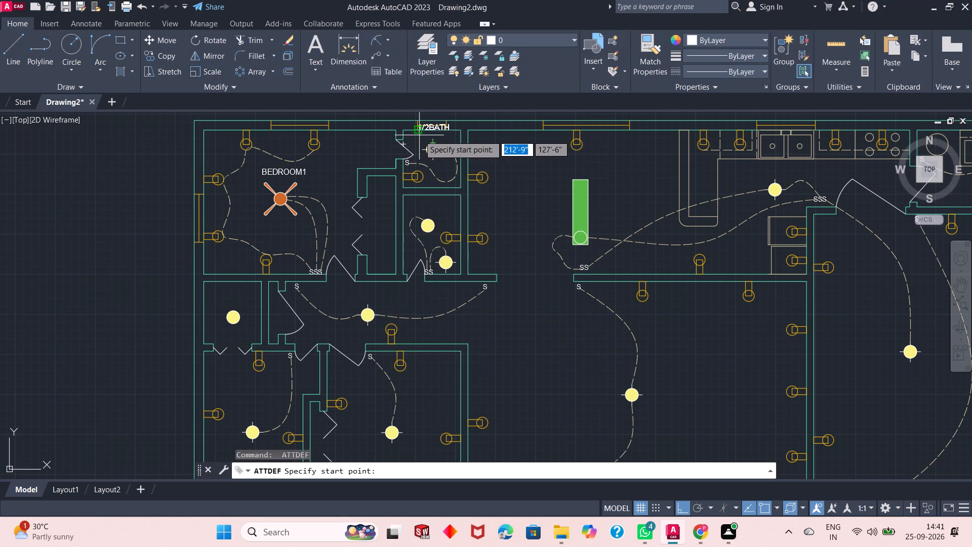
pyautogui.scroll(4, 419, 135)
pyautogui.scroll(-2, 408, 146)
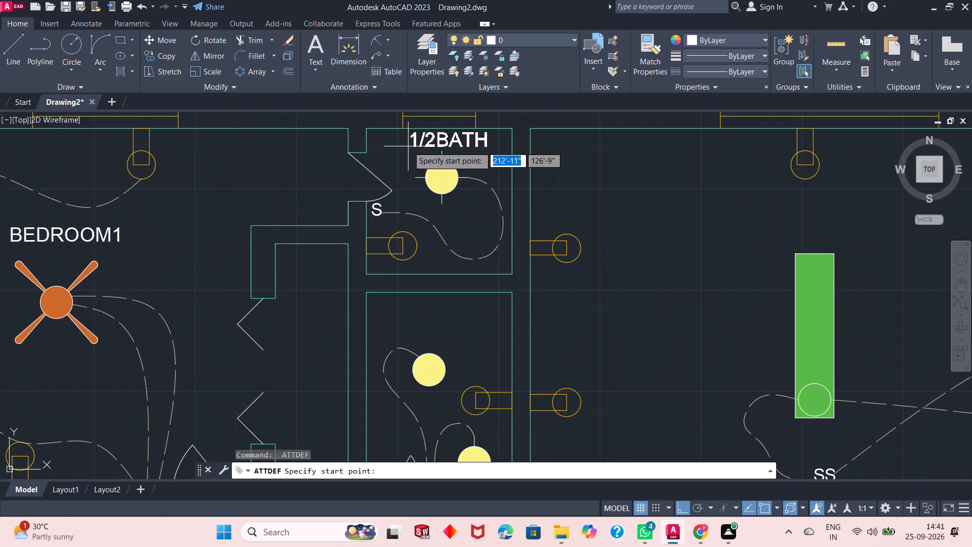
pyautogui.click(404, 147)
# Define a text attribute tagged BATH and place it above the upper light in the bathroom south of the half bath.
pyautogui.scroll(-3, 435, 162)
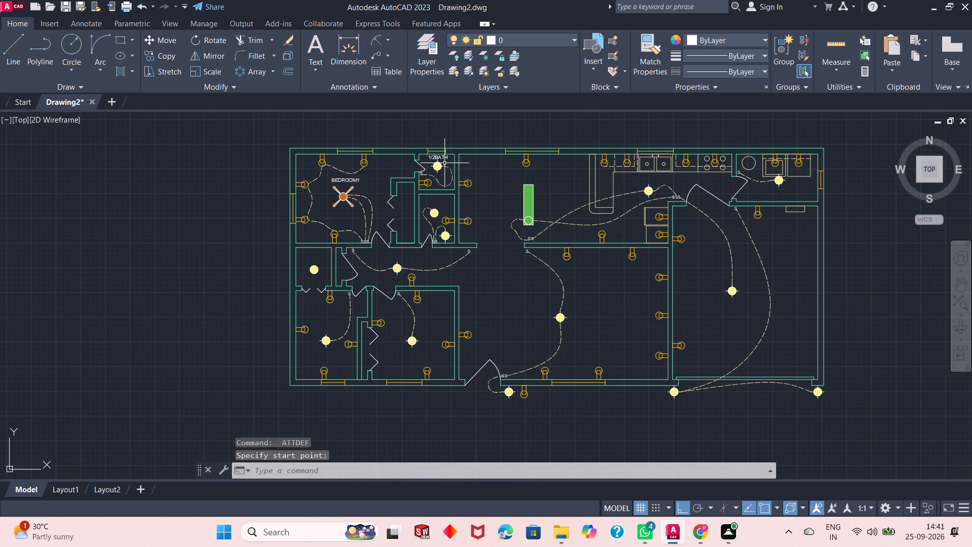
pyautogui.scroll(1, 470, 169)
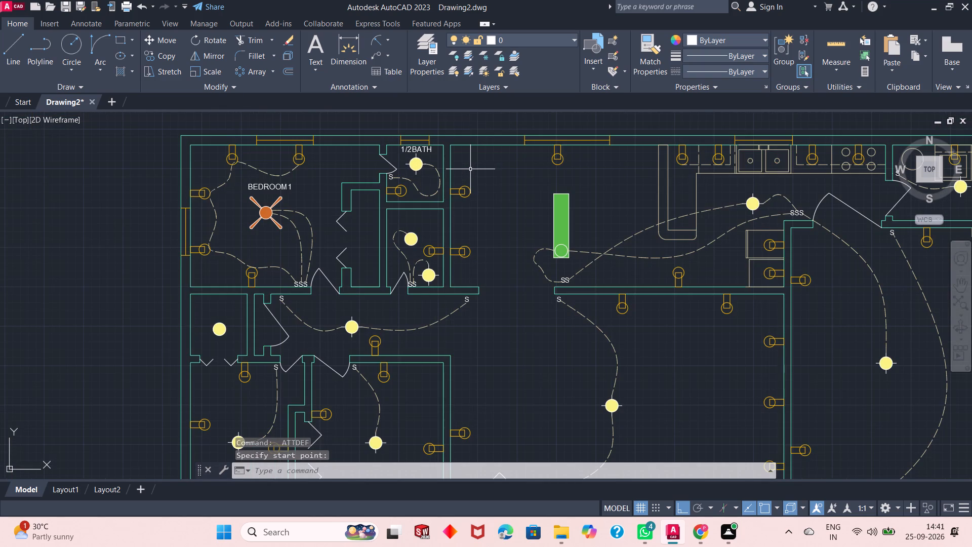
pyautogui.press('Return')
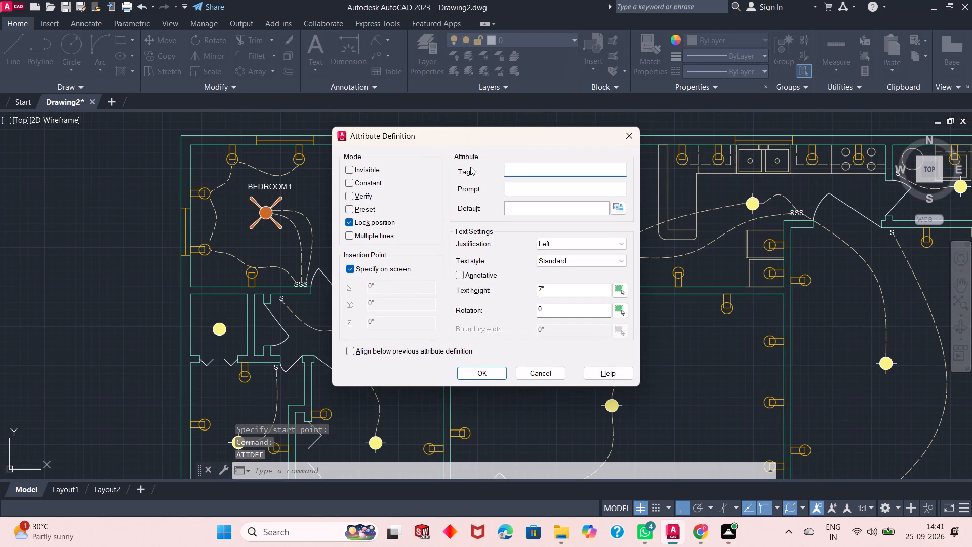
pyautogui.write('BAR=')
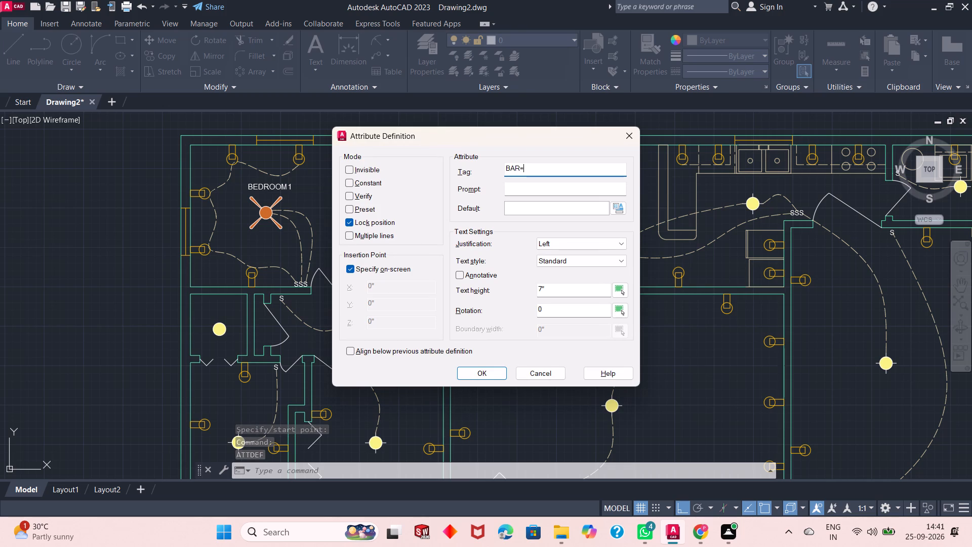
pyautogui.press('BackSpace')
pyautogui.press('BackSpace')
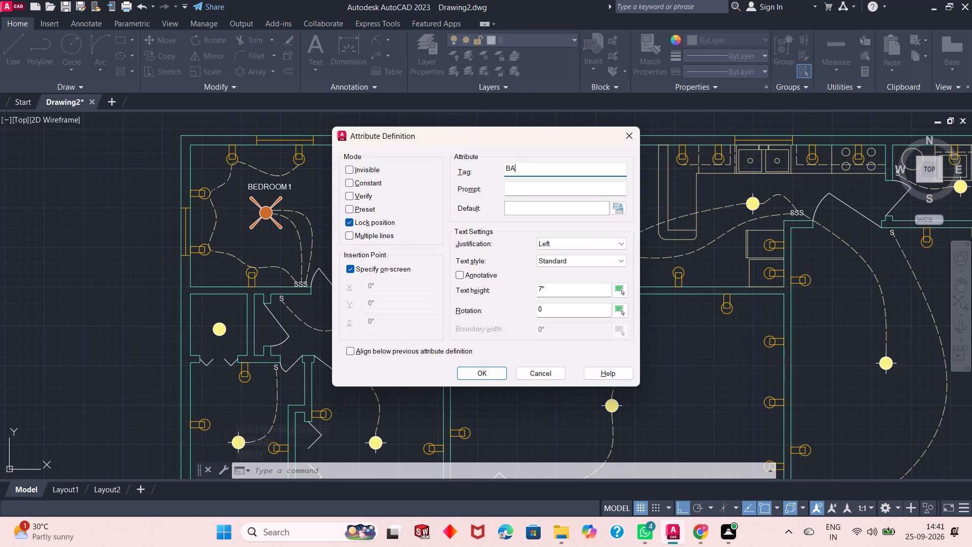
pyautogui.write('TH')
pyautogui.press('Return')
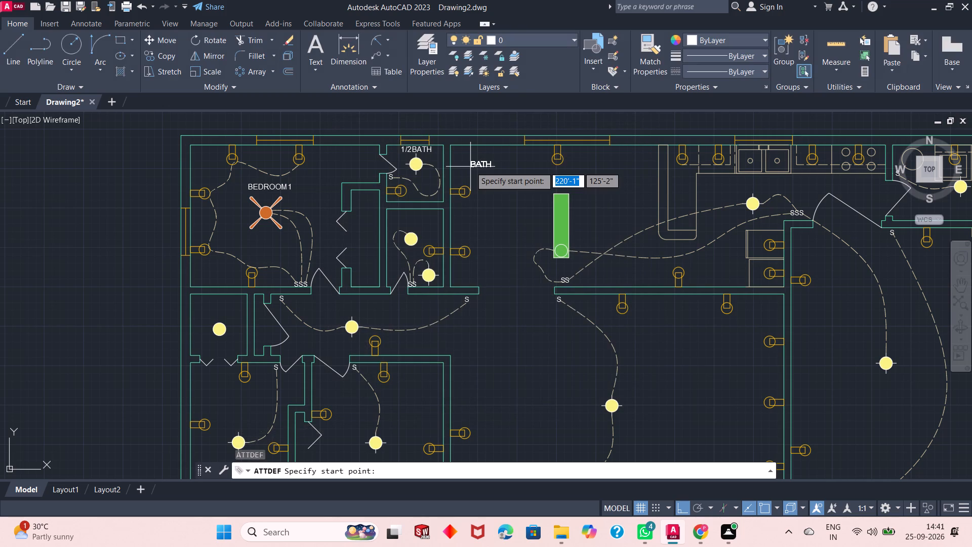
pyautogui.click(404, 222)
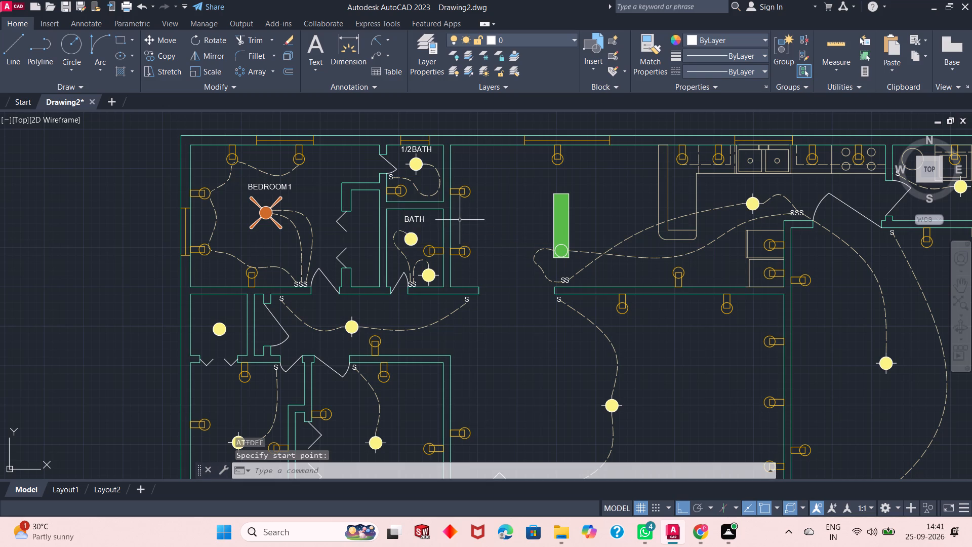
# Define a text attribute tagged KITCHEN/DINING and place it near the kitchen's south wall, east of the SS switch tag.
pyautogui.press('Return')
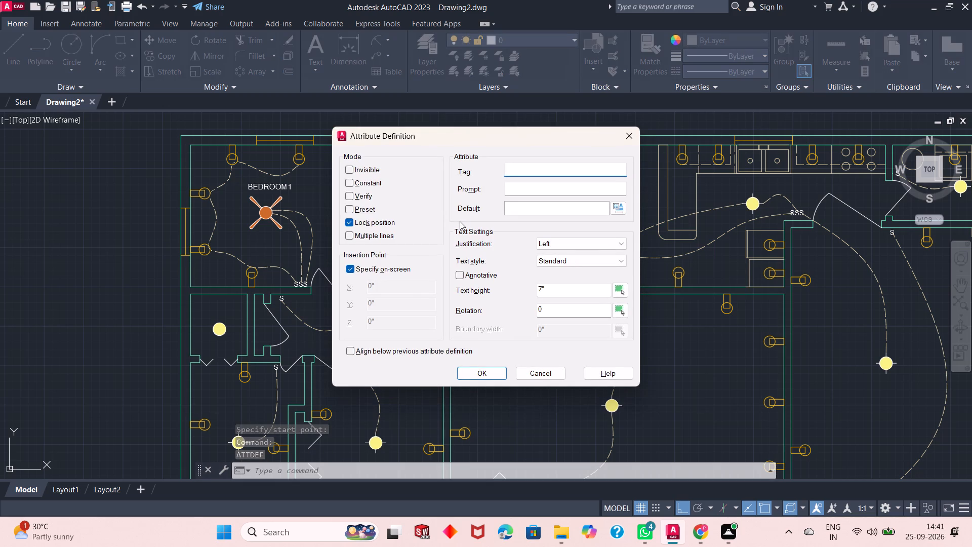
pyautogui.write('KI')
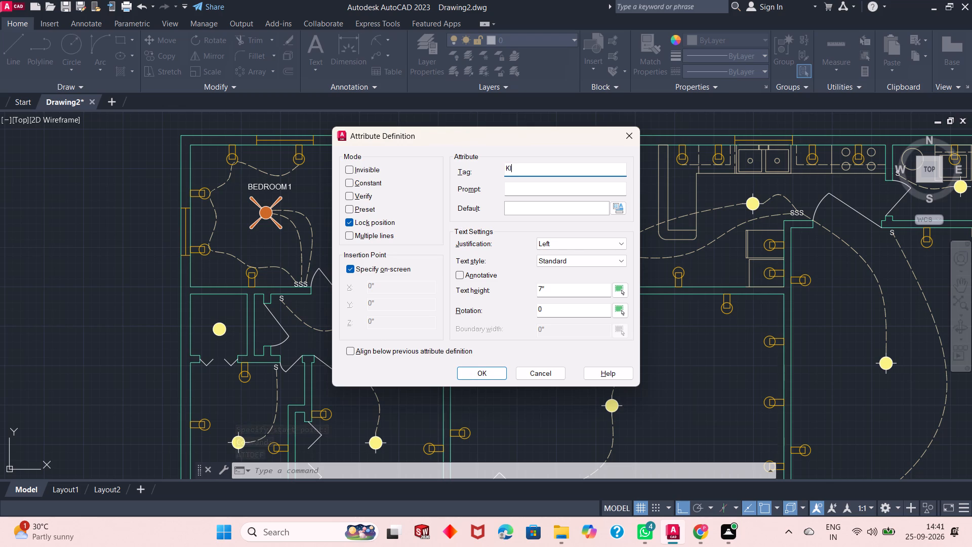
pyautogui.write('TCHEN')
pyautogui.write('/DINING')
pyautogui.press('Return')
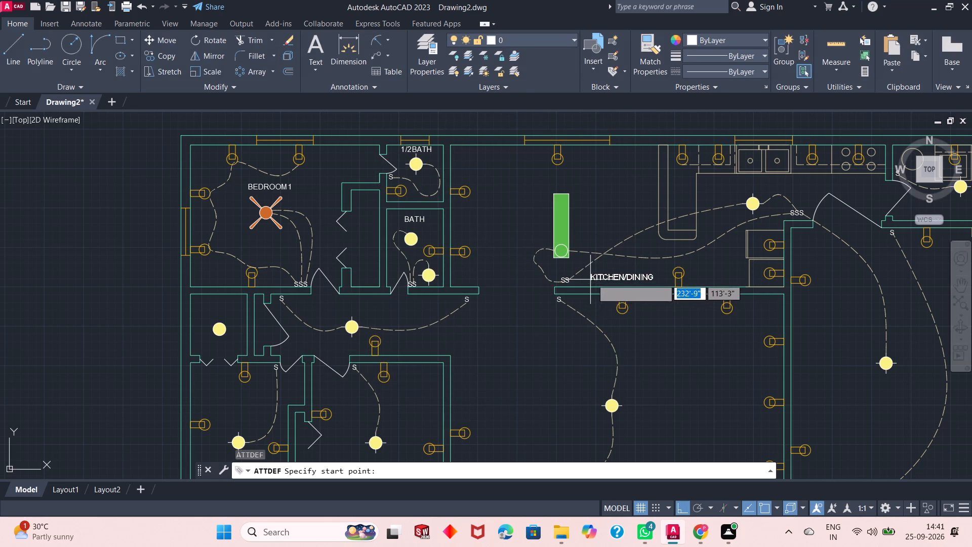
pyautogui.click(607, 270)
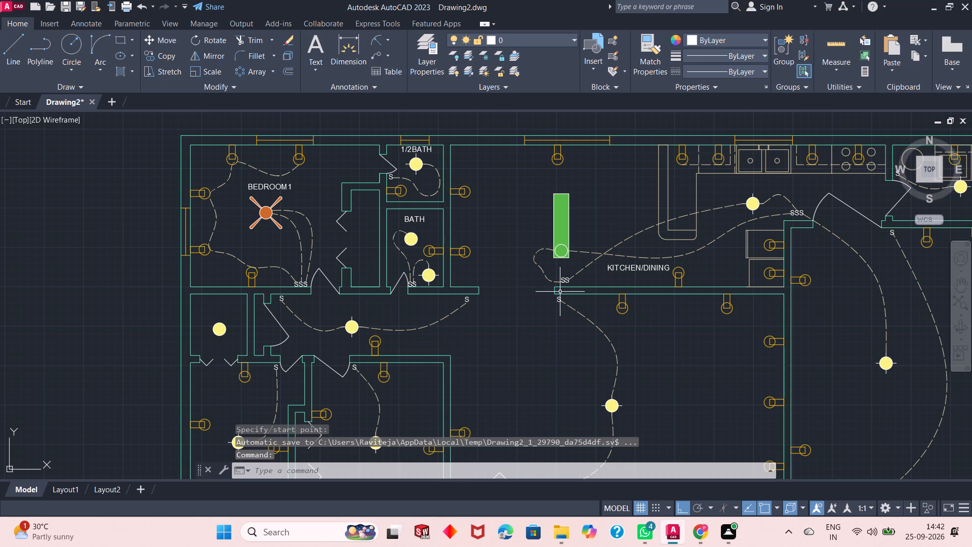
# Move the KITCHEN/DINING label north into the open floor area just east of the green light fixture, with Ortho off.
pyautogui.click(640, 269)
pyautogui.press('m')
pyautogui.press('space')
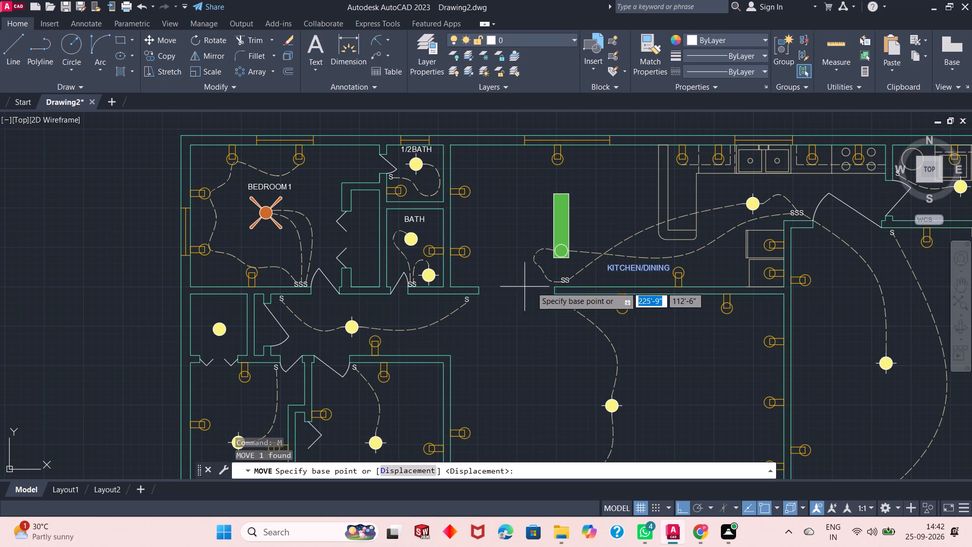
pyautogui.click(624, 272)
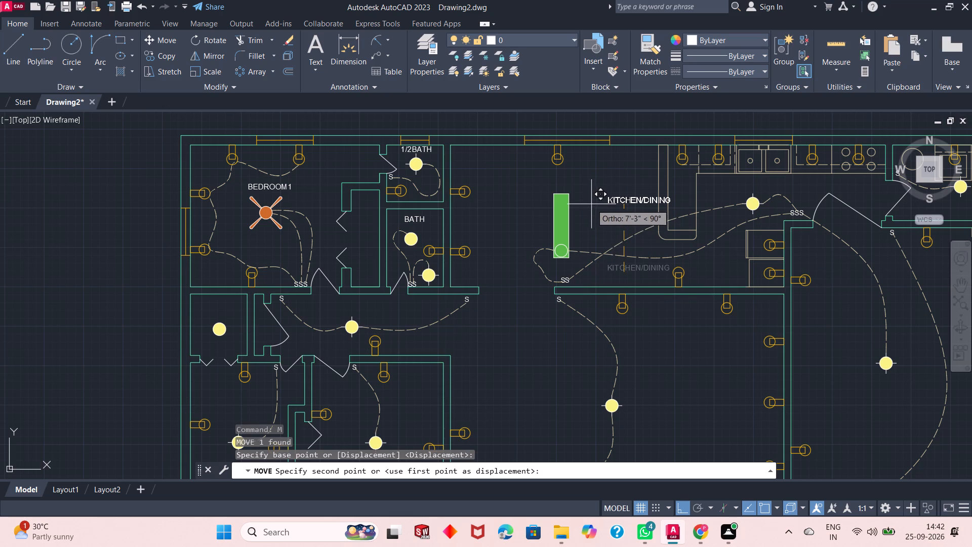
pyautogui.press('F8')
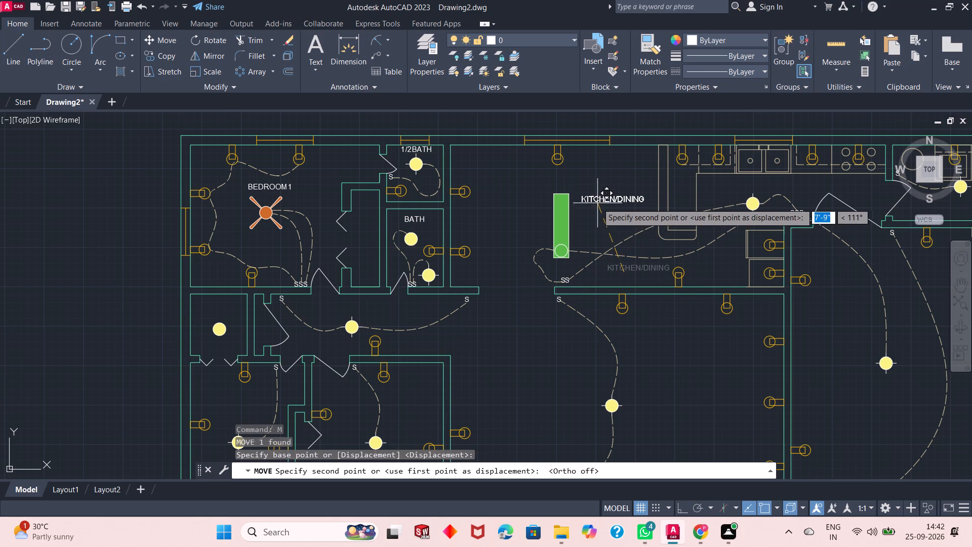
pyautogui.click(603, 201)
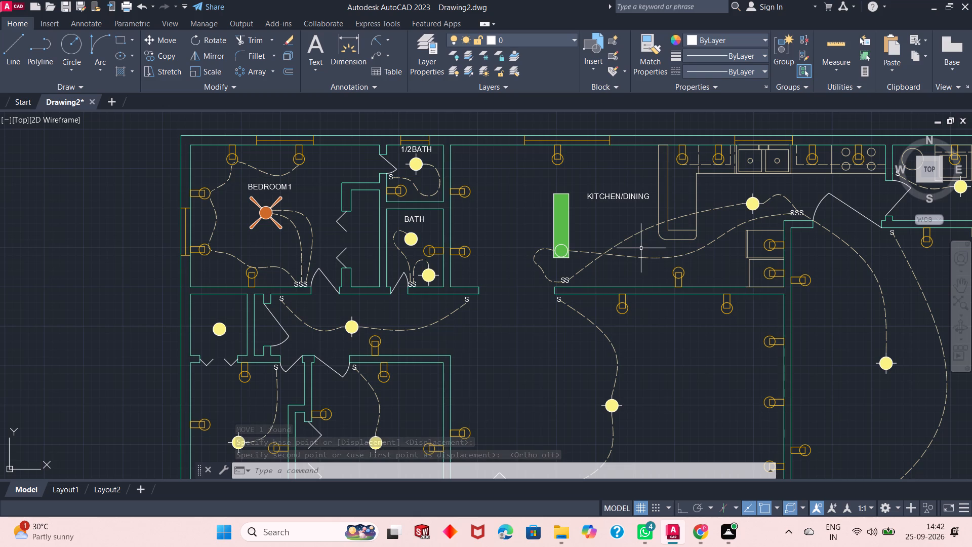
# Define a text attribute tagged LAUNDRY with 7" text height and place it below the light in the northeast utility room.
pyautogui.click(621, 86)
pyautogui.click(591, 101)
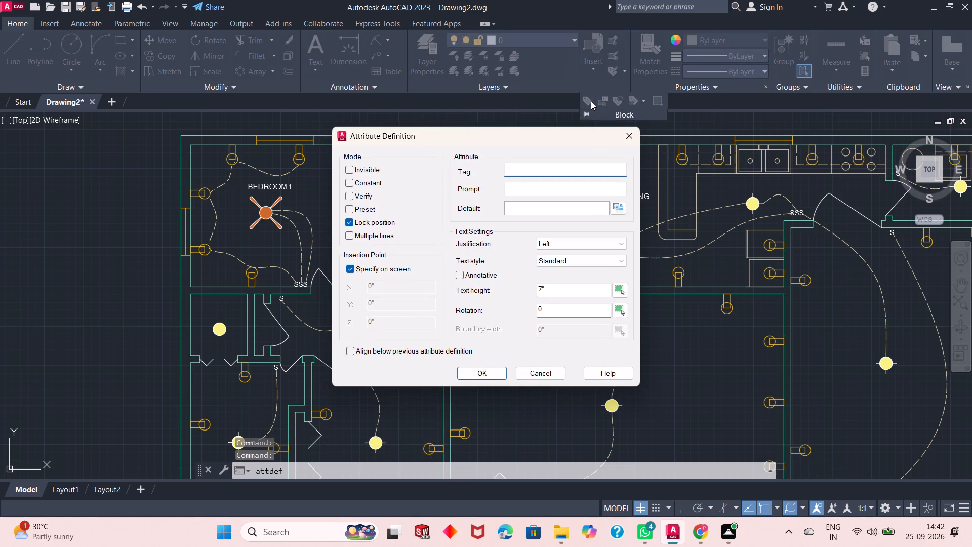
pyautogui.write('LA')
pyautogui.press('u')
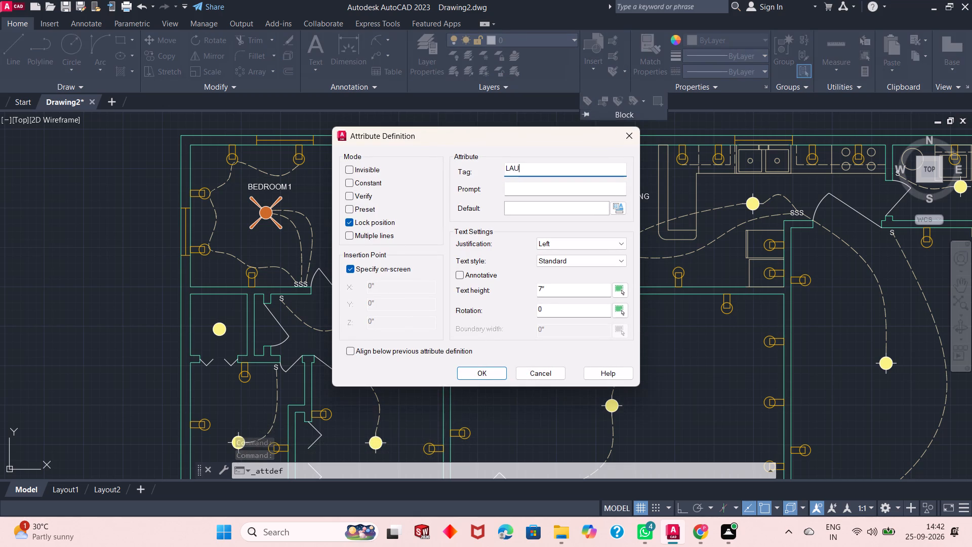
pyautogui.write('NDRY')
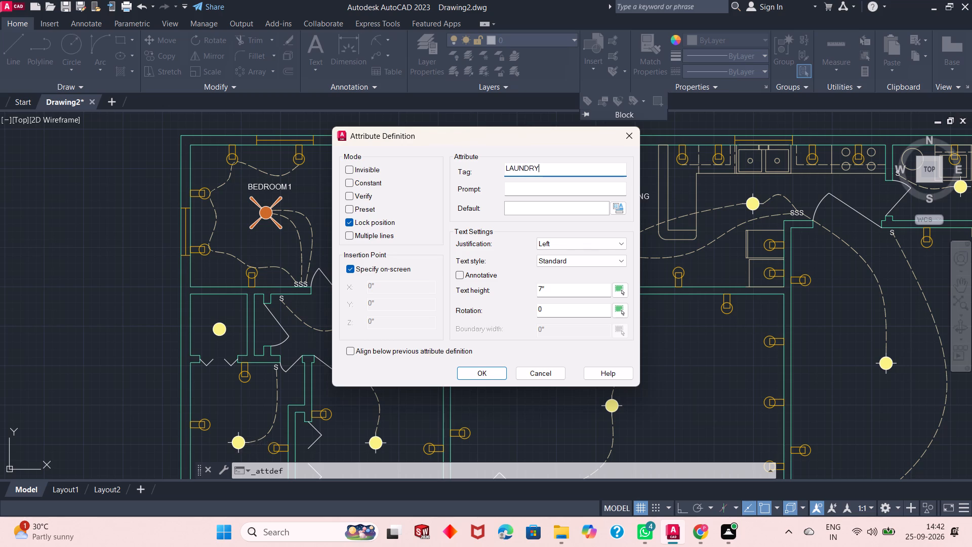
pyautogui.press('Return')
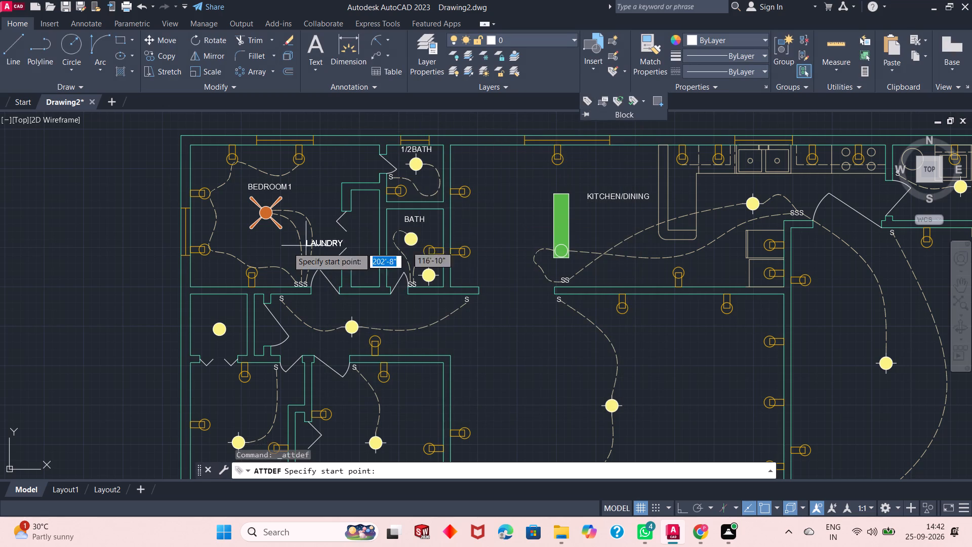
pyautogui.scroll(1, 251, 250)
pyautogui.scroll(-3, 251, 250)
pyautogui.scroll(1, 463, 233)
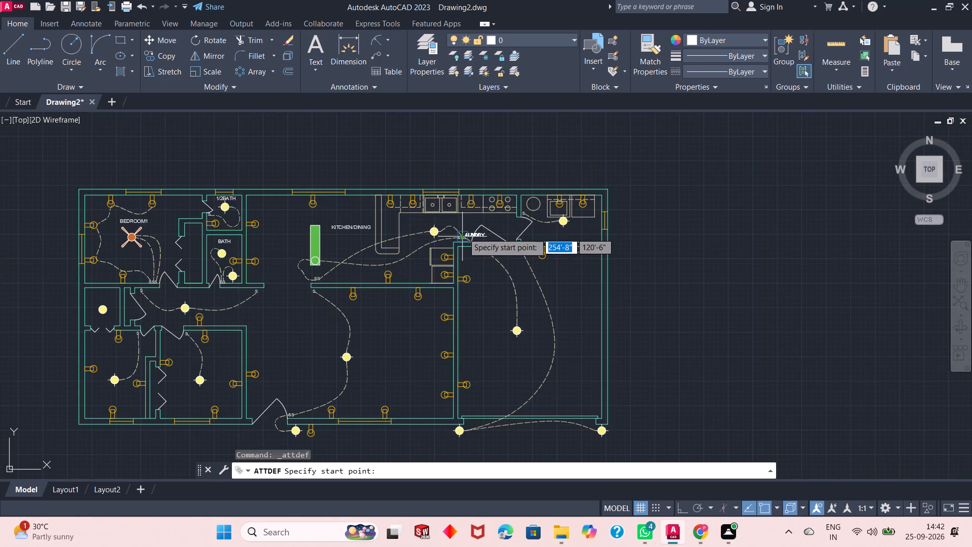
pyautogui.scroll(1, 463, 233)
pyautogui.scroll(2, 629, 238)
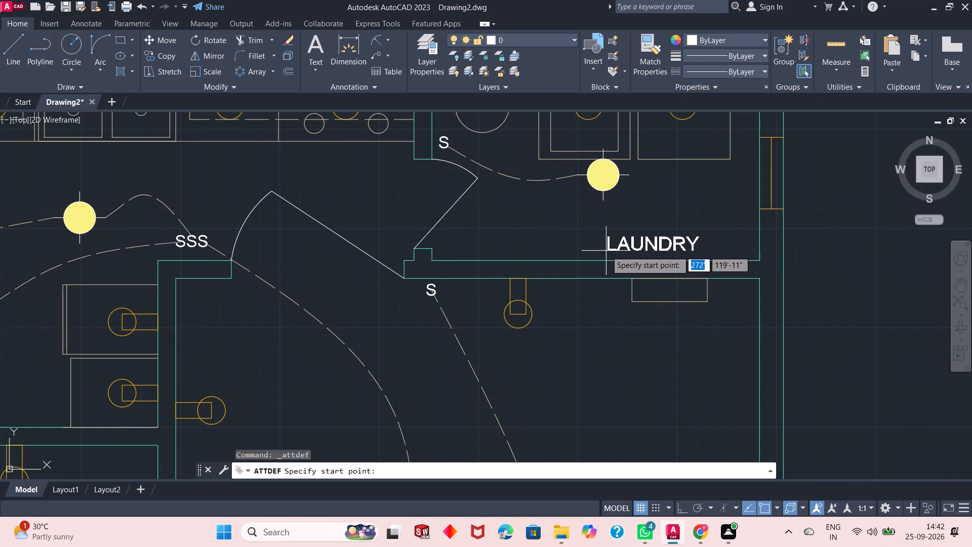
pyautogui.click(579, 253)
# Define a text attribute tagged GARAGE and place it just below the ceiling light in the large eastern room.
pyautogui.scroll(-1, 579, 256)
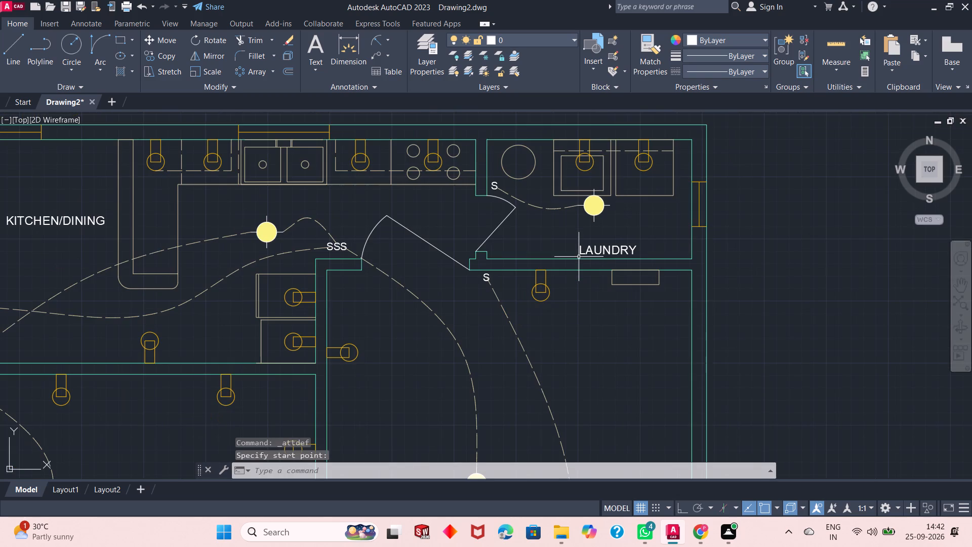
pyautogui.scroll(-1, 579, 257)
pyautogui.scroll(1, 531, 257)
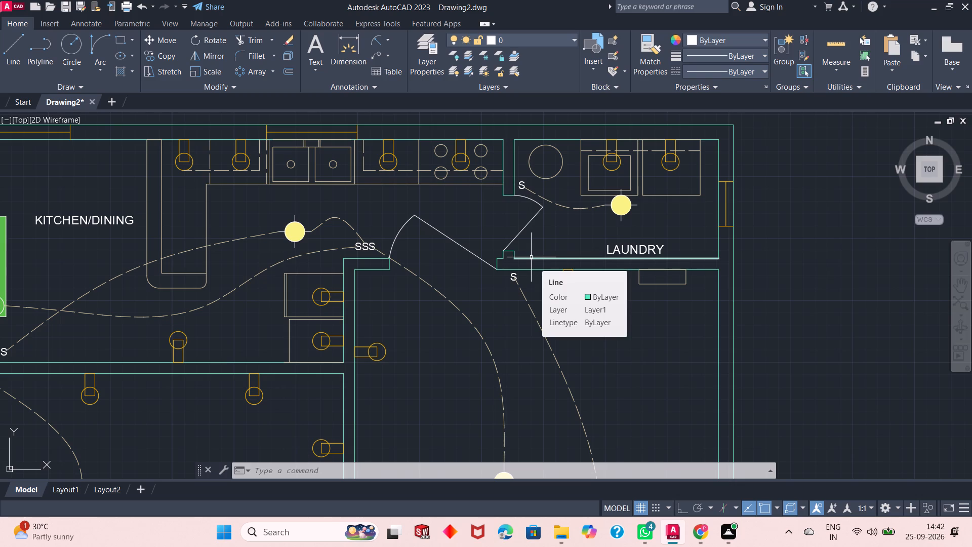
pyautogui.press('Return')
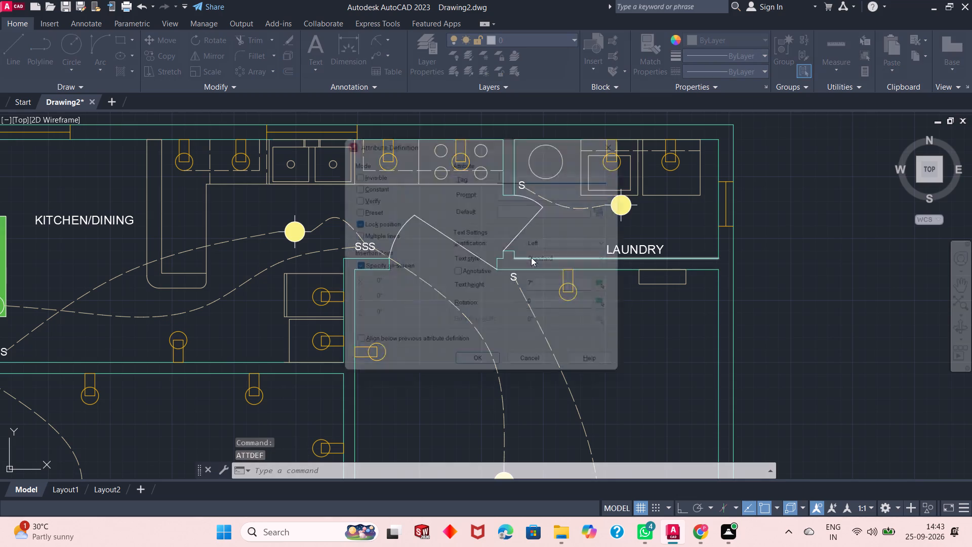
pyautogui.write('GARAGE')
pyautogui.press('Return')
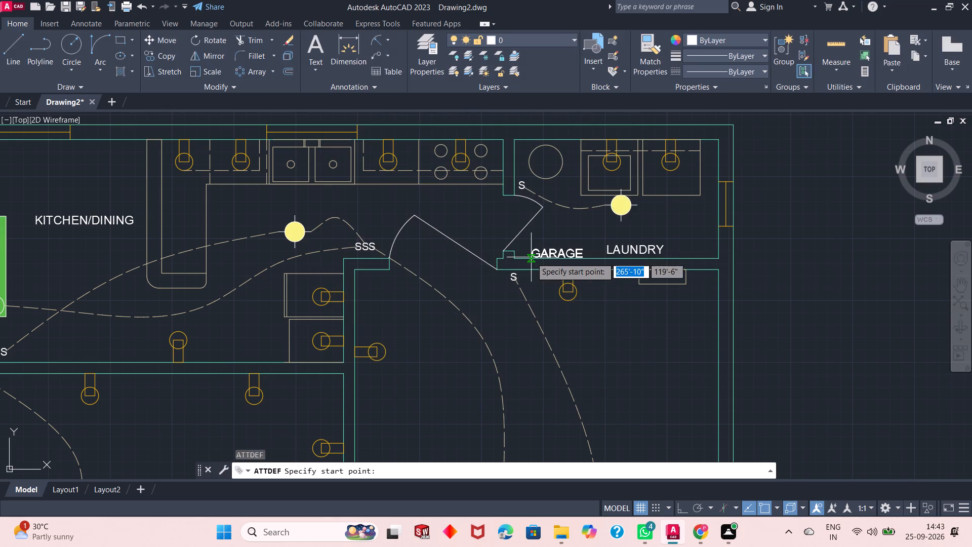
pyautogui.scroll(1, 571, 287)
pyautogui.scroll(-2, 573, 255)
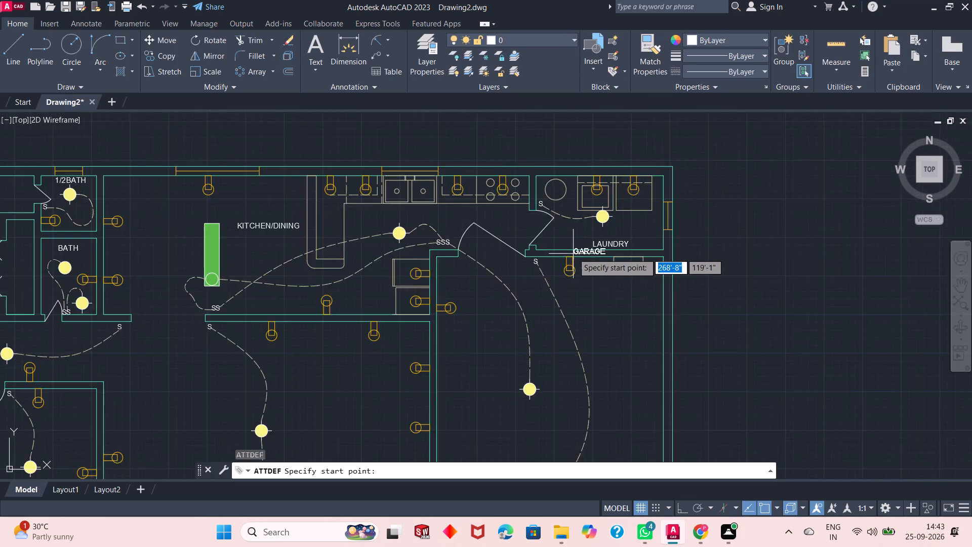
pyautogui.scroll(-1, 573, 253)
pyautogui.scroll(3, 535, 362)
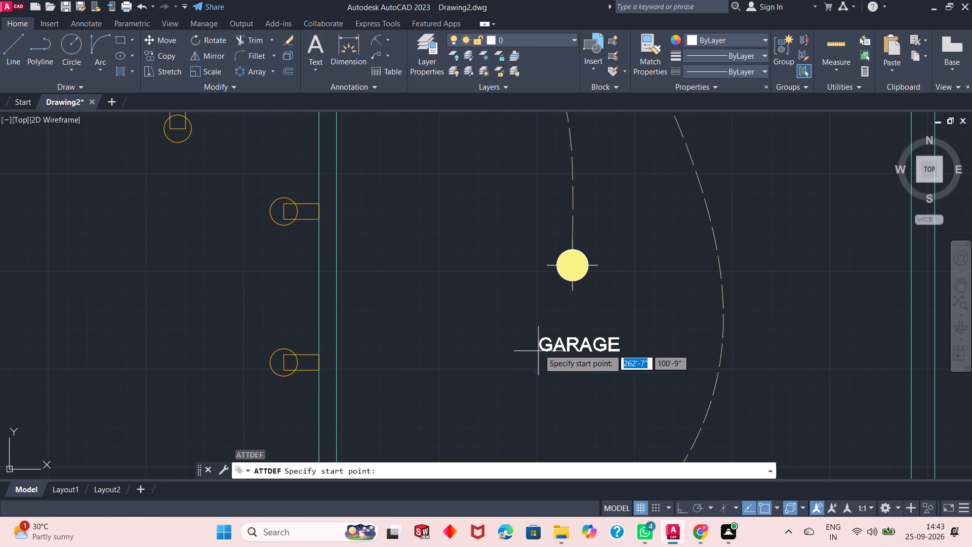
pyautogui.scroll(-1, 539, 346)
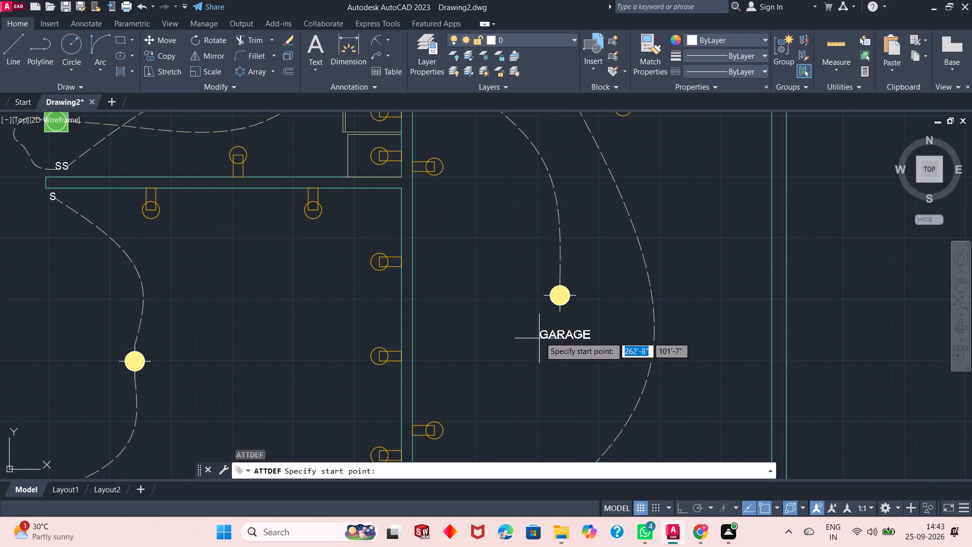
pyautogui.click(540, 334)
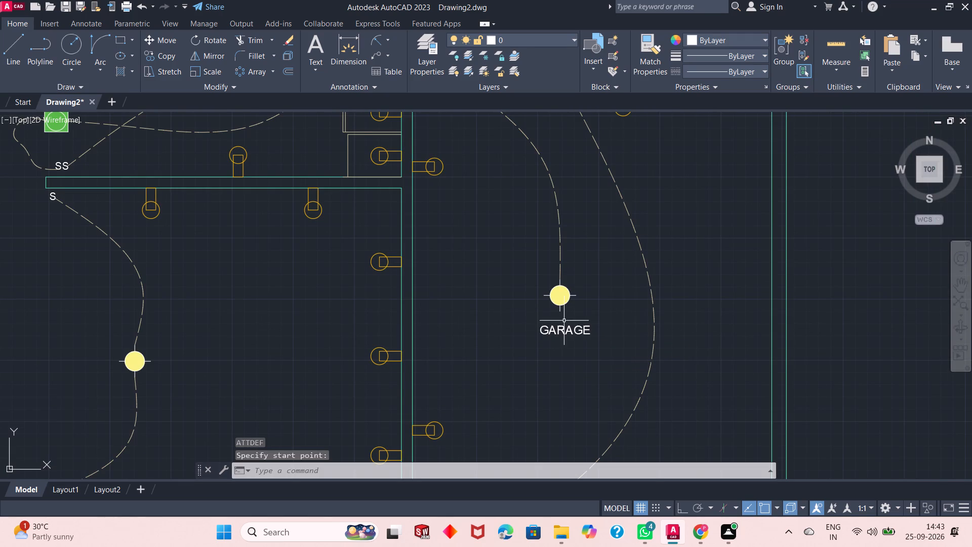
# Define a text attribute tagged LIVINGROOM and place it west of the ceiling light in the large room south of the kitchen.
pyautogui.scroll(1, 564, 320)
pyautogui.scroll(-3, 564, 320)
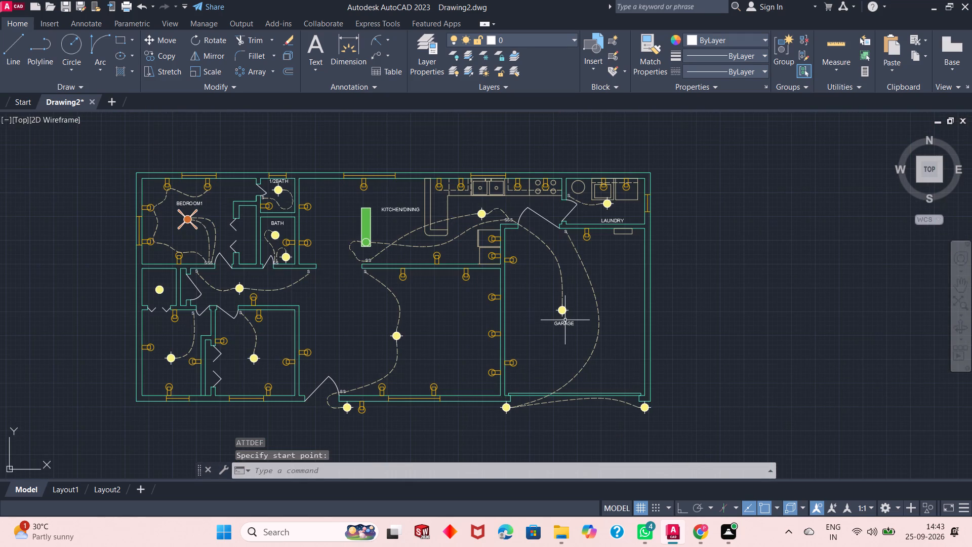
pyautogui.press('Return')
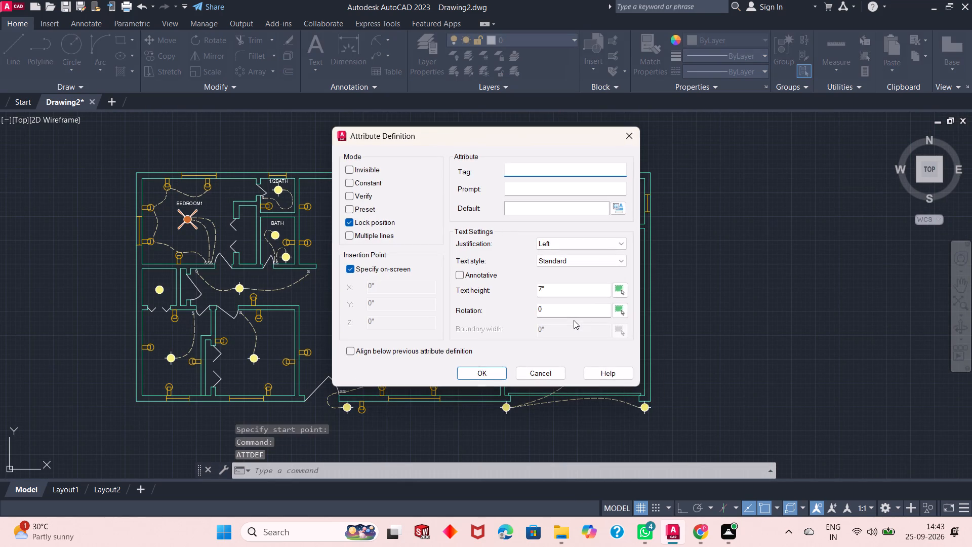
pyautogui.write('LIVING')
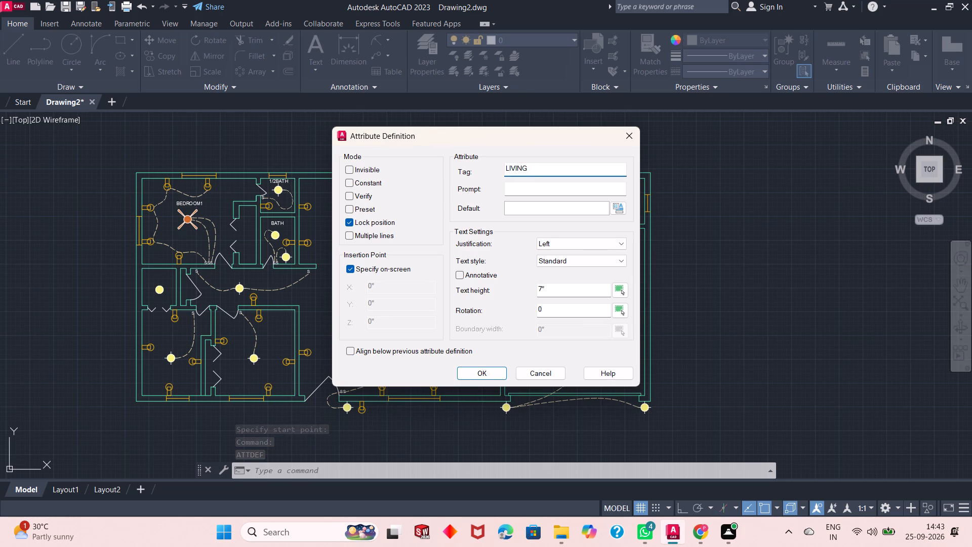
pyautogui.write('ROOM')
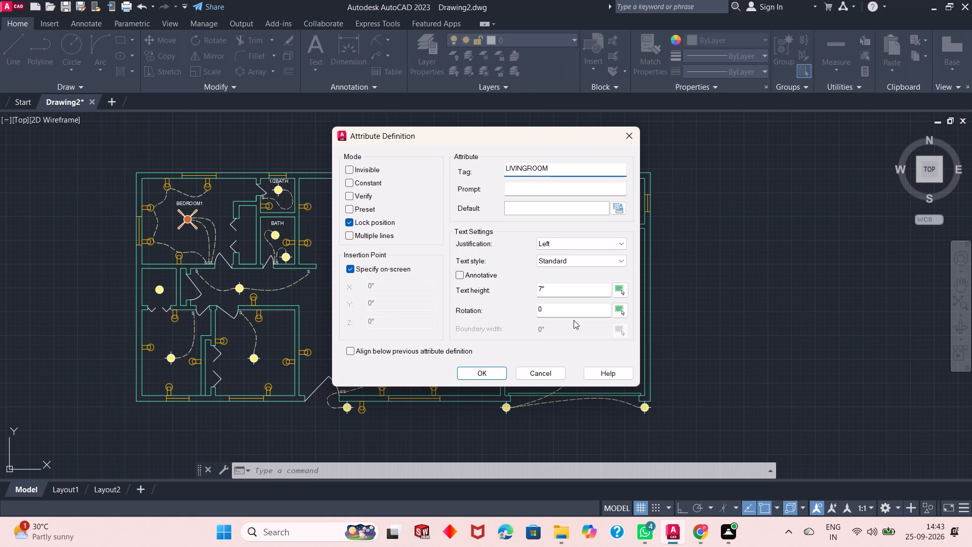
pyautogui.press('Return')
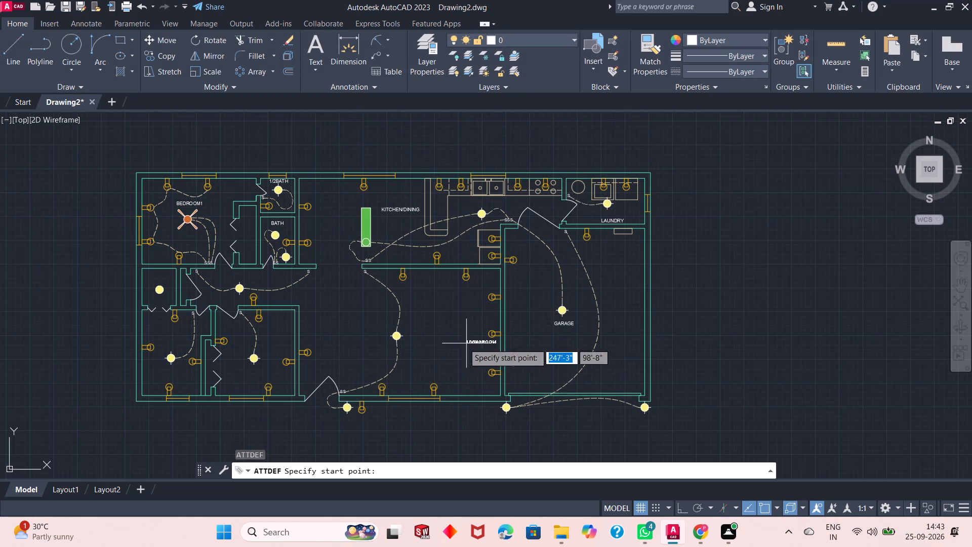
pyautogui.click(341, 328)
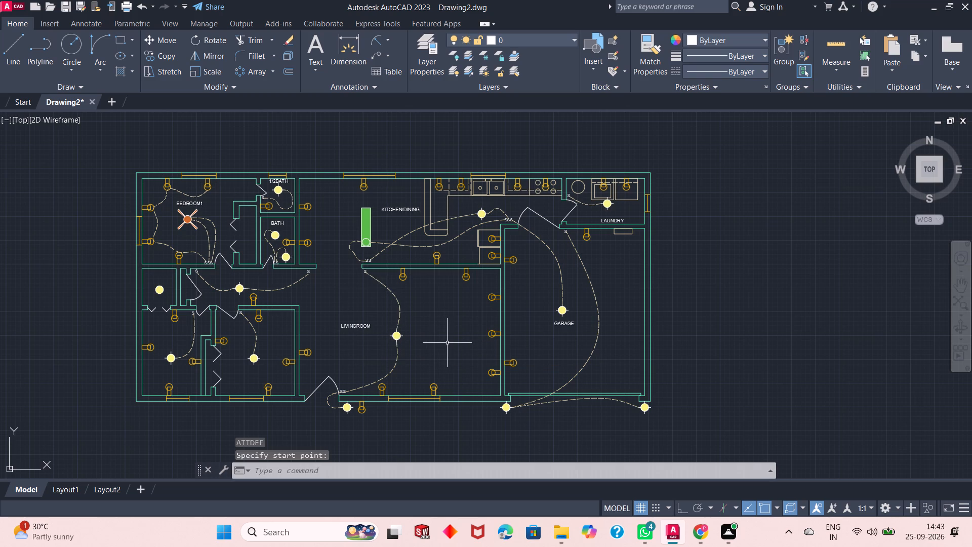
# Define a text attribute tagged BEDROOM2 and place it just below the ceiling light in the southwest corner bedroom.
pyautogui.press('Return')
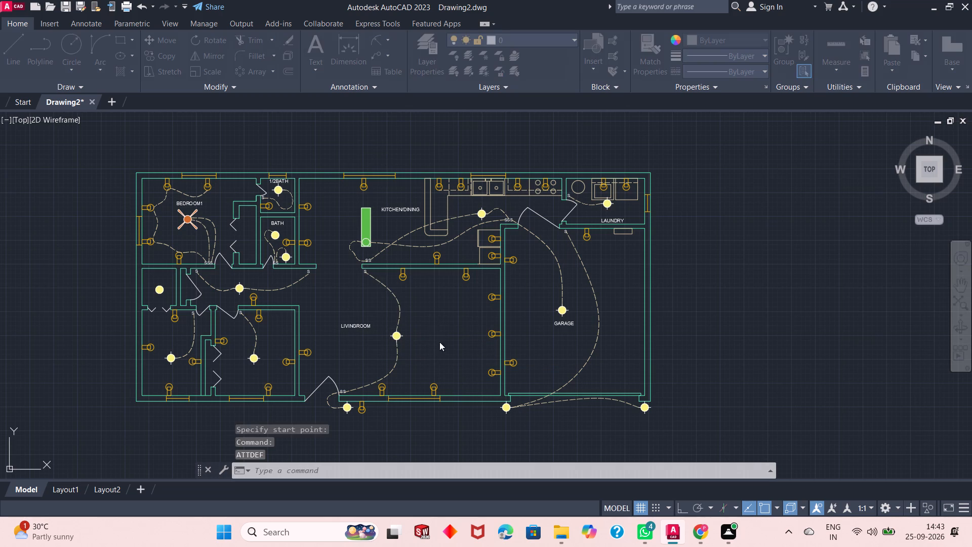
pyautogui.write('BEDROOM2')
pyautogui.press('Return')
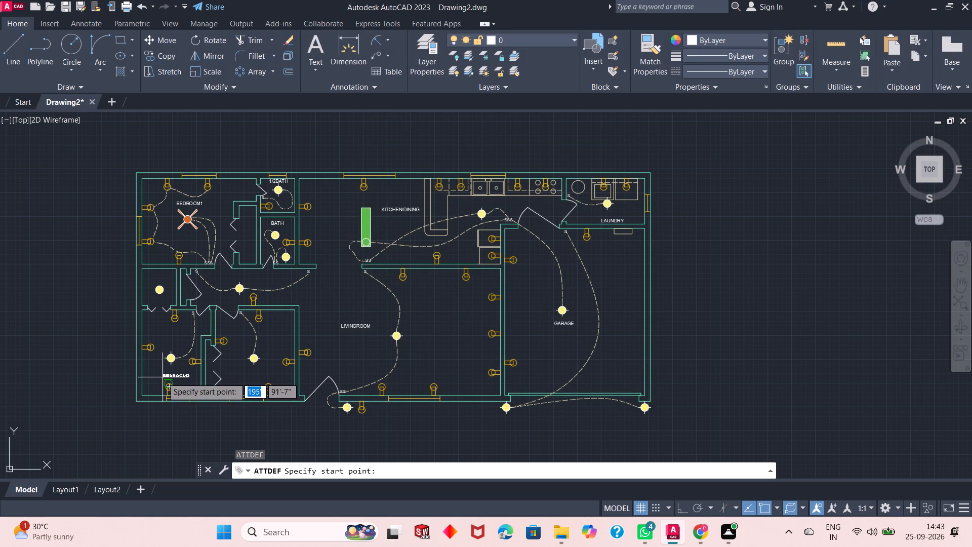
pyautogui.click(157, 373)
# Define a text attribute tagged BEDROOM3 and place it below the ceiling light in the bedroom east of BEDROOM2.
pyautogui.press('Return')
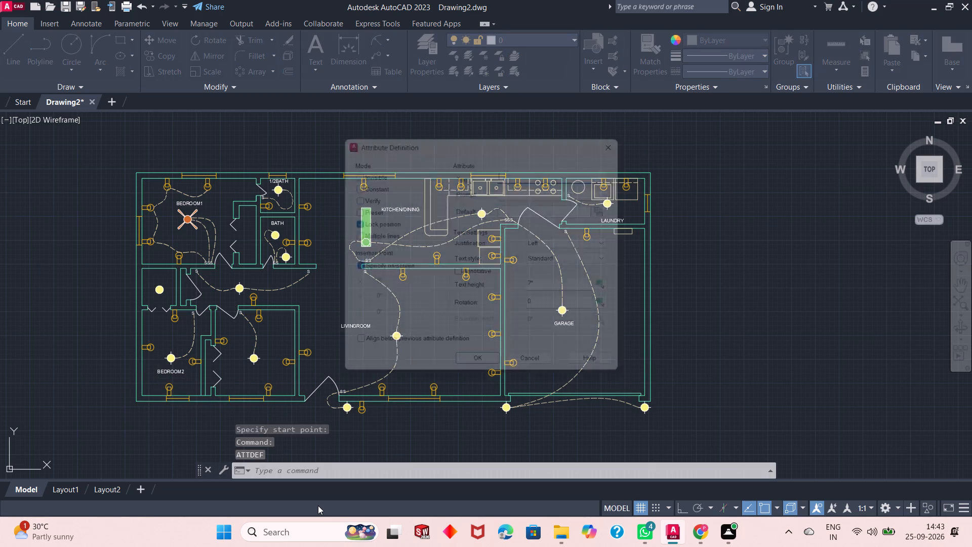
pyautogui.write('BEDR')
pyautogui.write('OOM3')
pyautogui.press('Return')
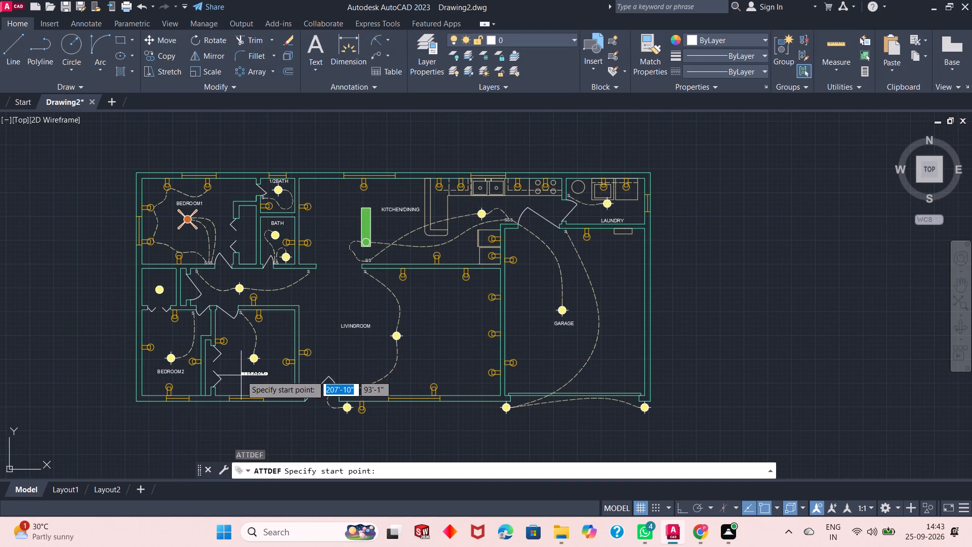
pyautogui.click(240, 377)
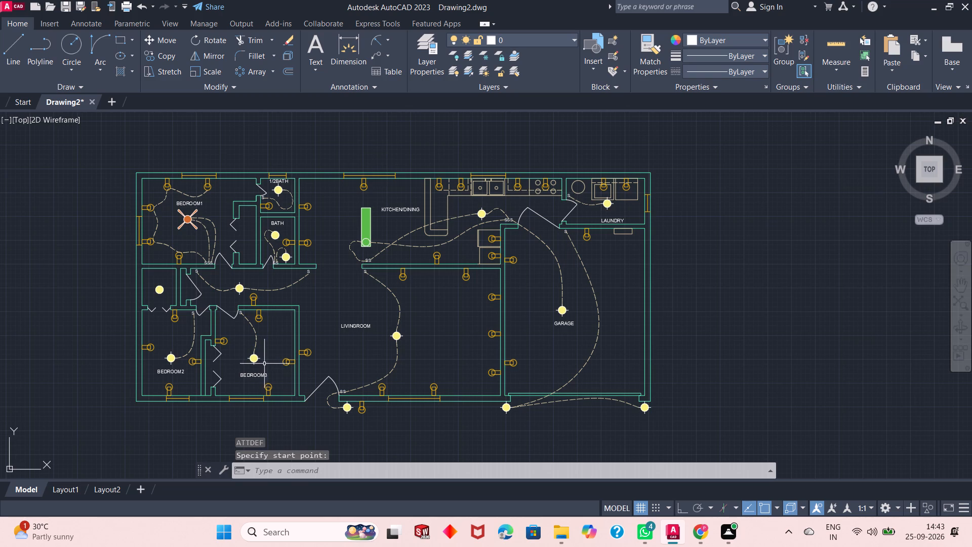
# Define a text attribute tagged HALLWAY and place it at the corridor's east end, above the north wall of BEDROOM3.
pyautogui.press('Return')
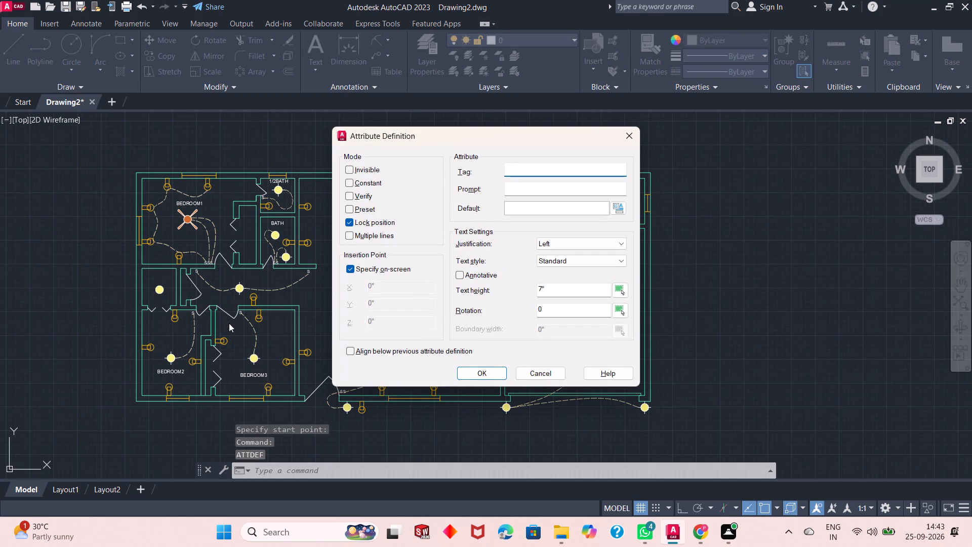
pyautogui.write('HALLWA')
pyautogui.press('y')
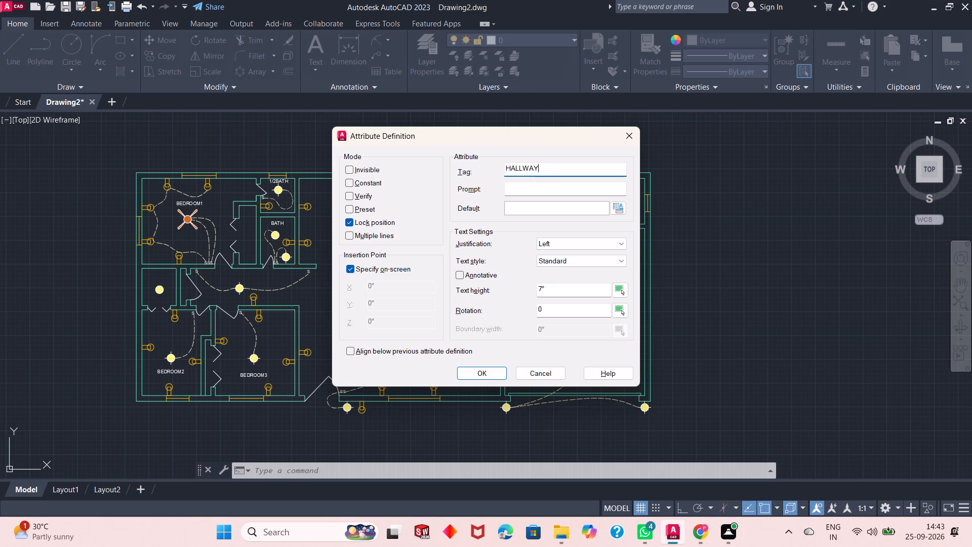
pyautogui.press('Return')
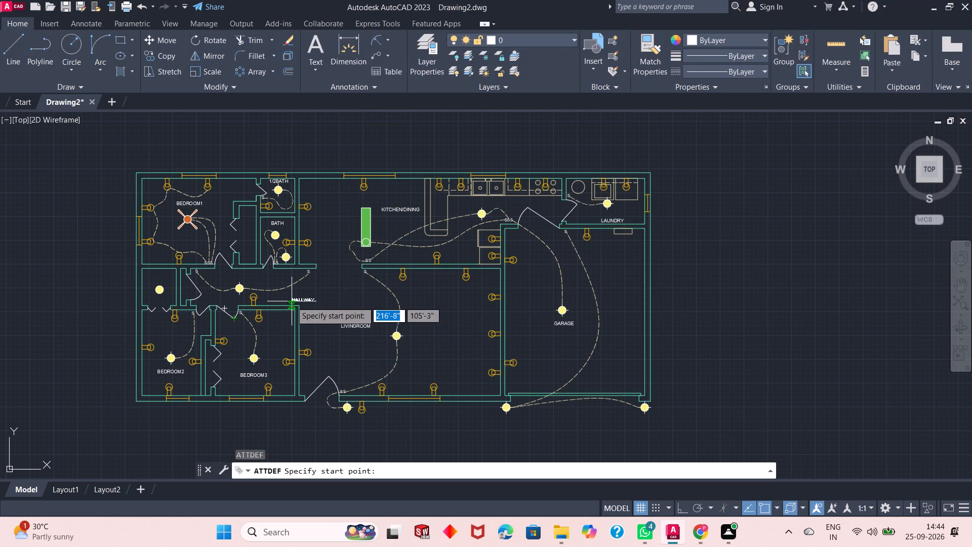
pyautogui.scroll(3, 283, 301)
pyautogui.click(259, 295)
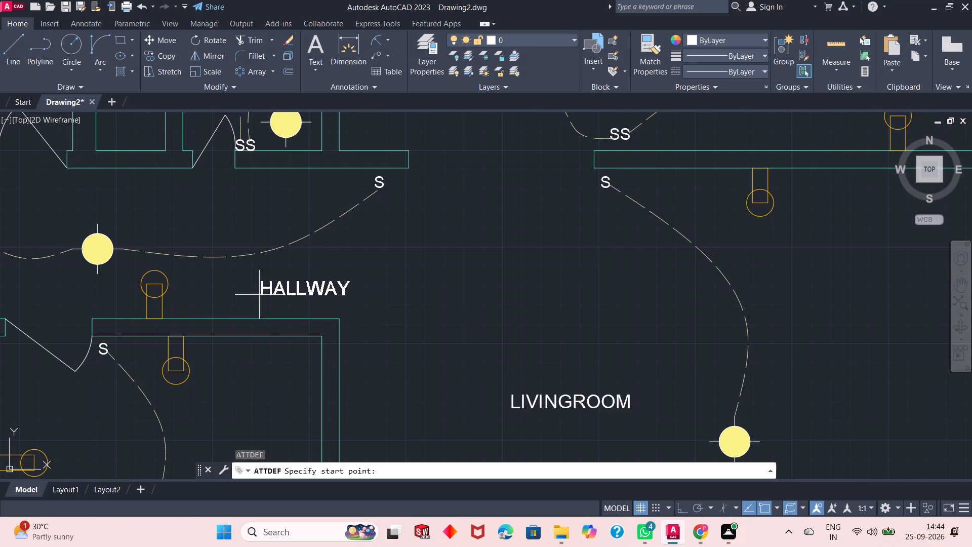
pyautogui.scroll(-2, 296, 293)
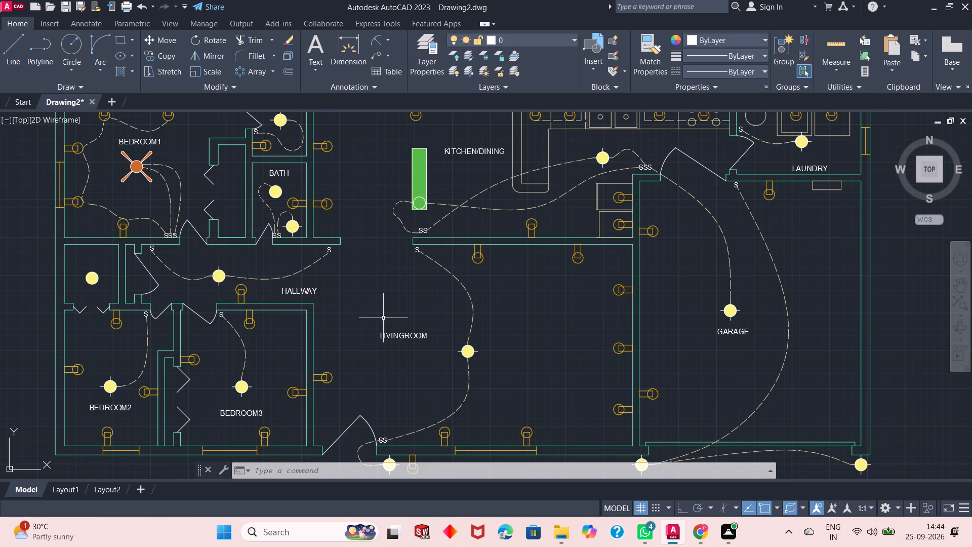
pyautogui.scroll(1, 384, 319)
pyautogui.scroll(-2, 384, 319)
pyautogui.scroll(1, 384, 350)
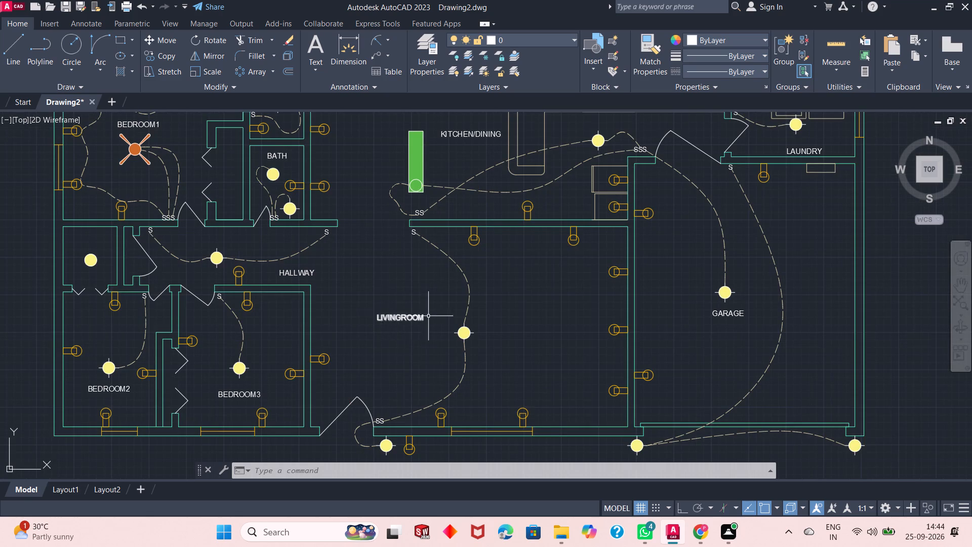
# Examine the room labels and wiring across the floor plan.
pyautogui.scroll(-2, 398, 200)
pyautogui.scroll(1, 330, 199)
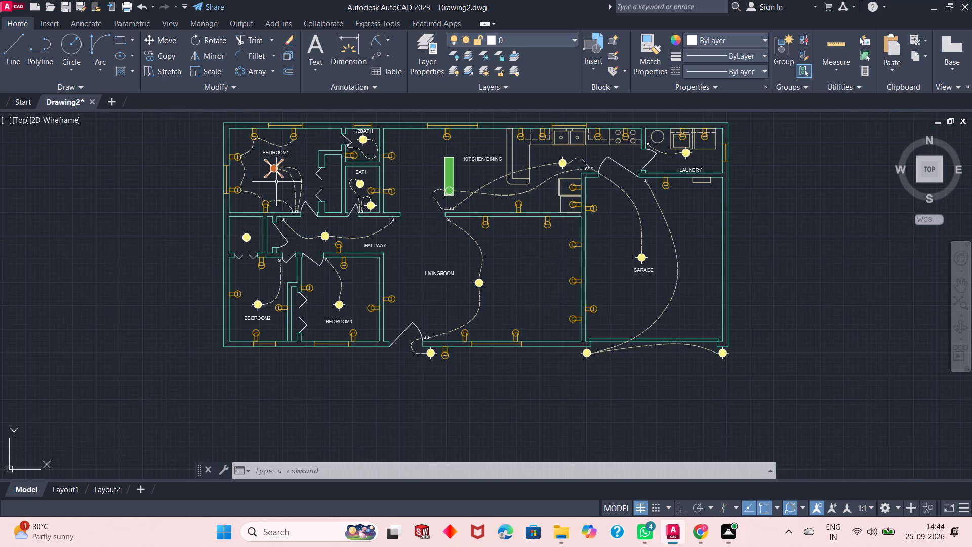
pyautogui.scroll(1, 274, 177)
pyautogui.scroll(-1, 300, 200)
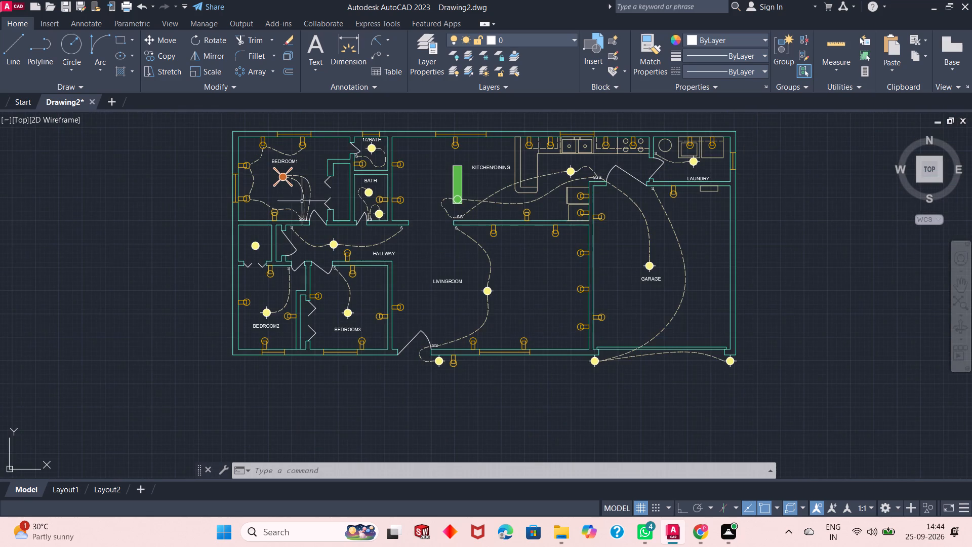
pyautogui.scroll(1, 324, 204)
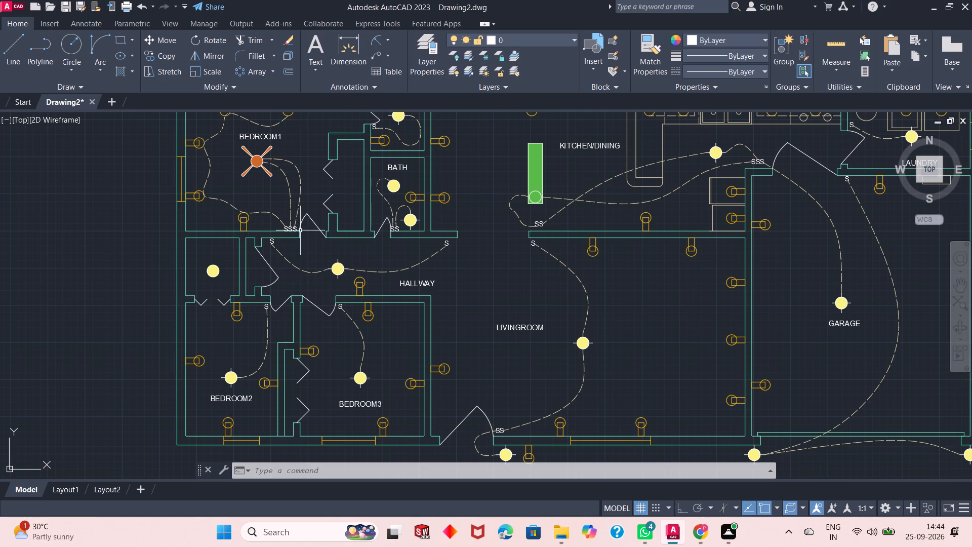
pyautogui.scroll(1, 299, 230)
pyautogui.scroll(-1, 338, 241)
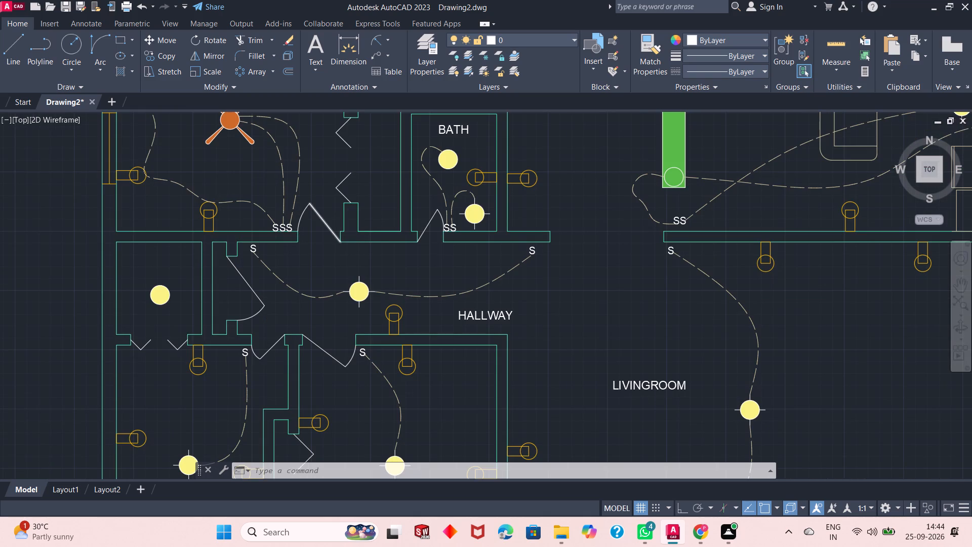
pyautogui.scroll(-1, 400, 220)
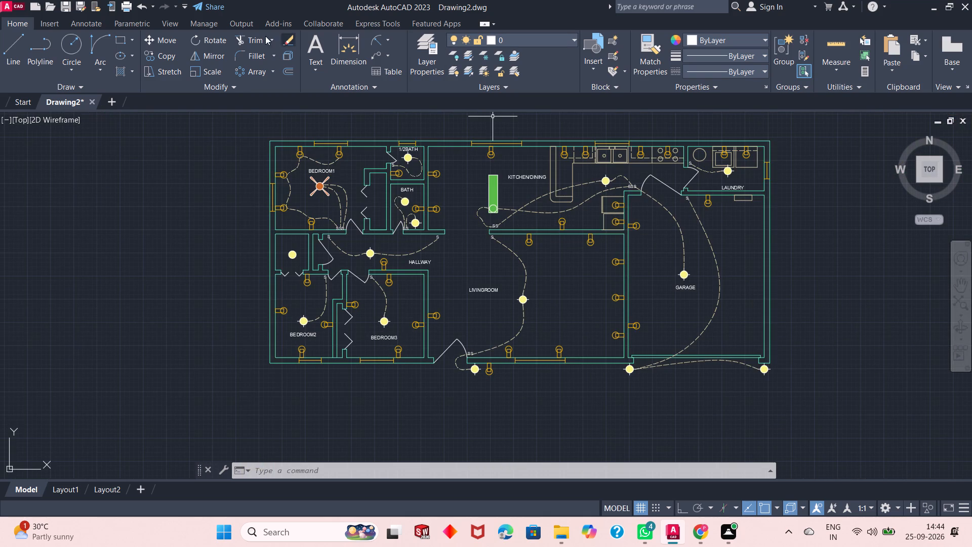
# Create a new layer with index colour 250 and make it the current layer.
pyautogui.click(432, 49)
pyautogui.click(146, 144)
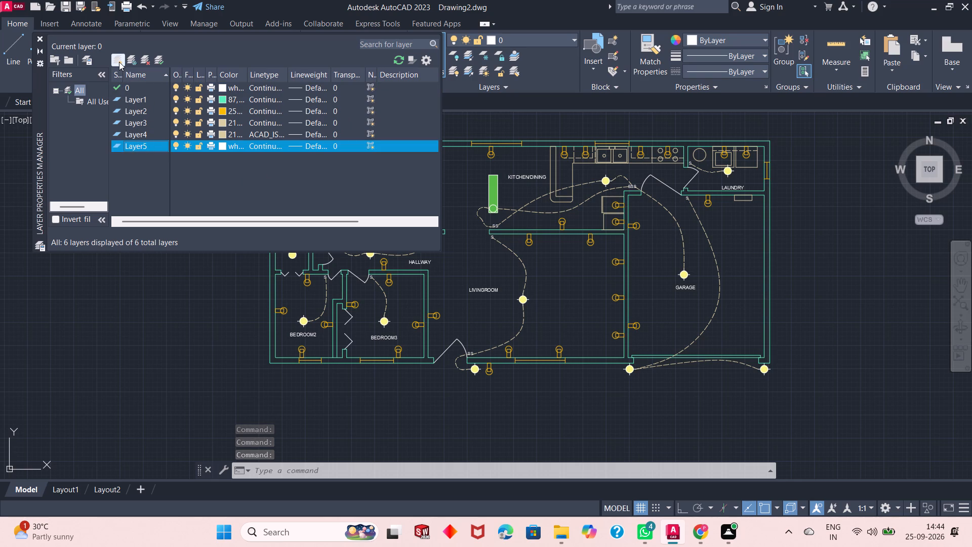
pyautogui.click(118, 62)
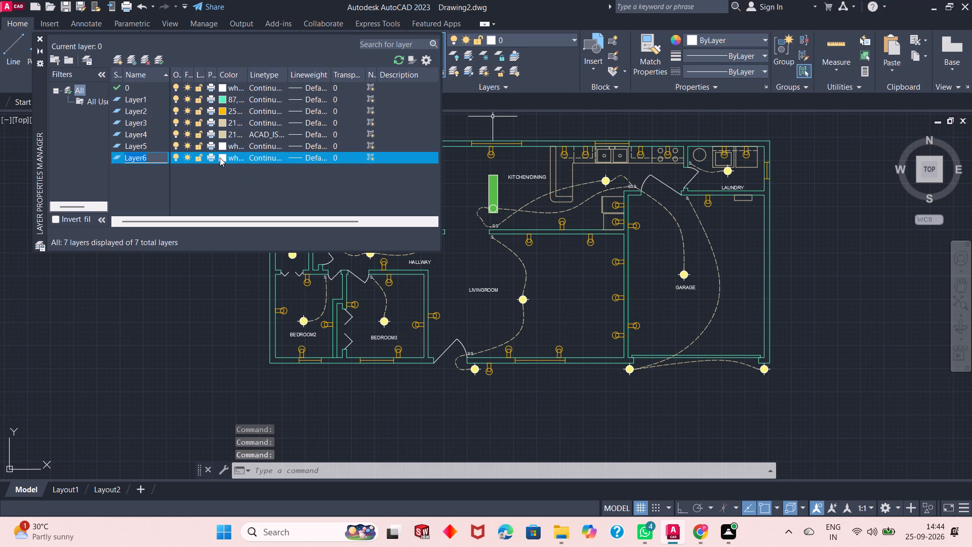
pyautogui.click(220, 158)
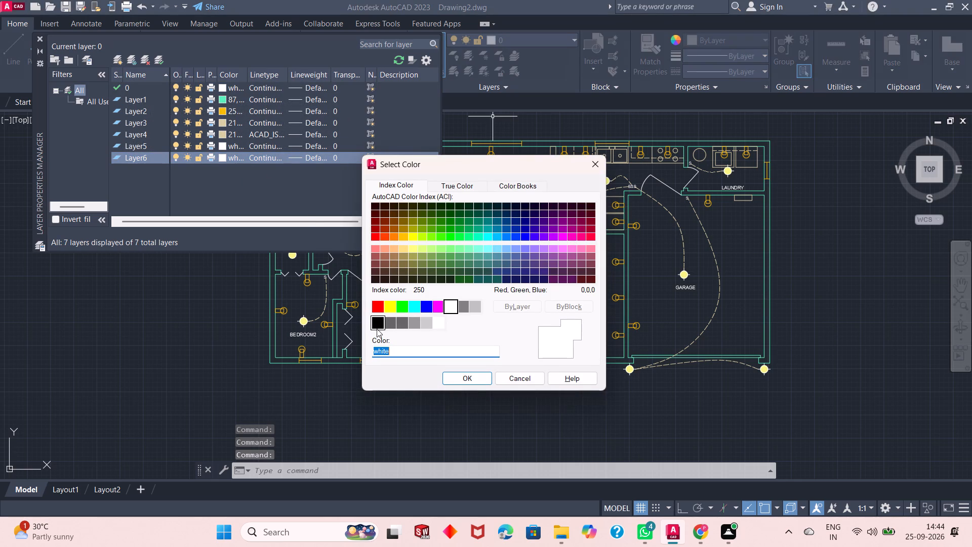
pyautogui.click(378, 320)
pyautogui.click(463, 376)
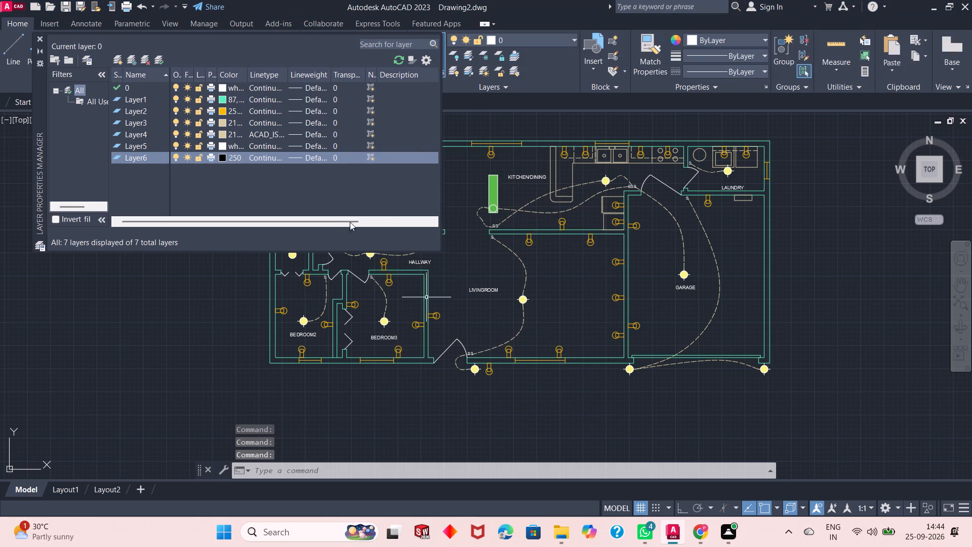
pyautogui.click(158, 58)
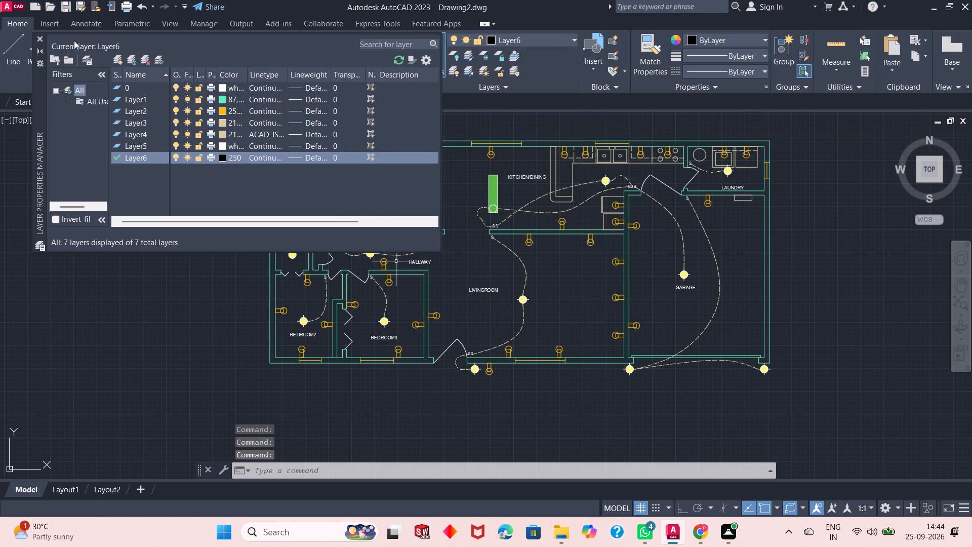
pyautogui.click(38, 35)
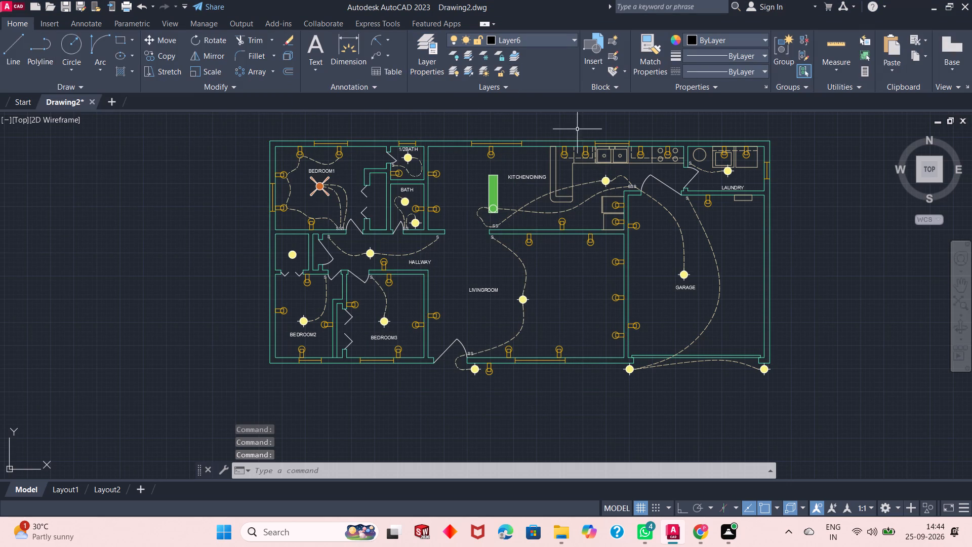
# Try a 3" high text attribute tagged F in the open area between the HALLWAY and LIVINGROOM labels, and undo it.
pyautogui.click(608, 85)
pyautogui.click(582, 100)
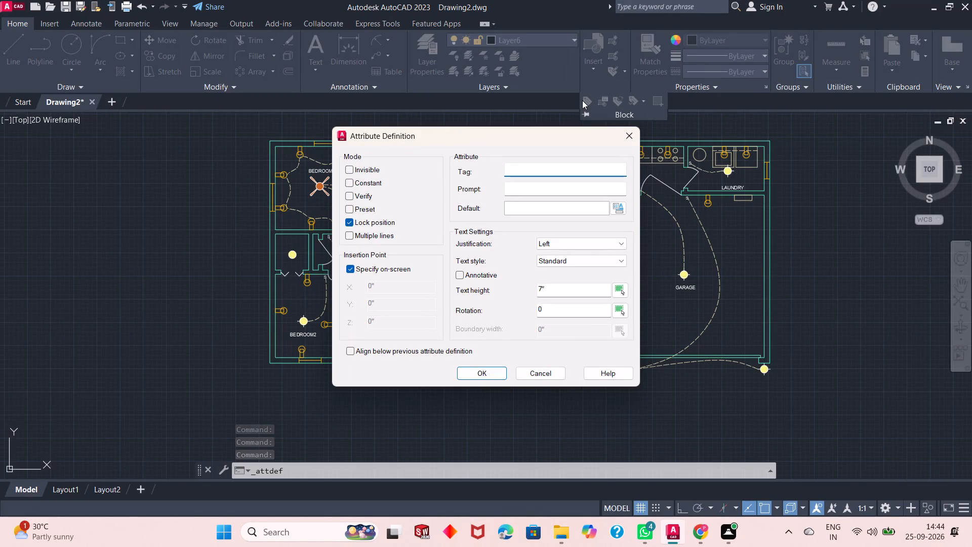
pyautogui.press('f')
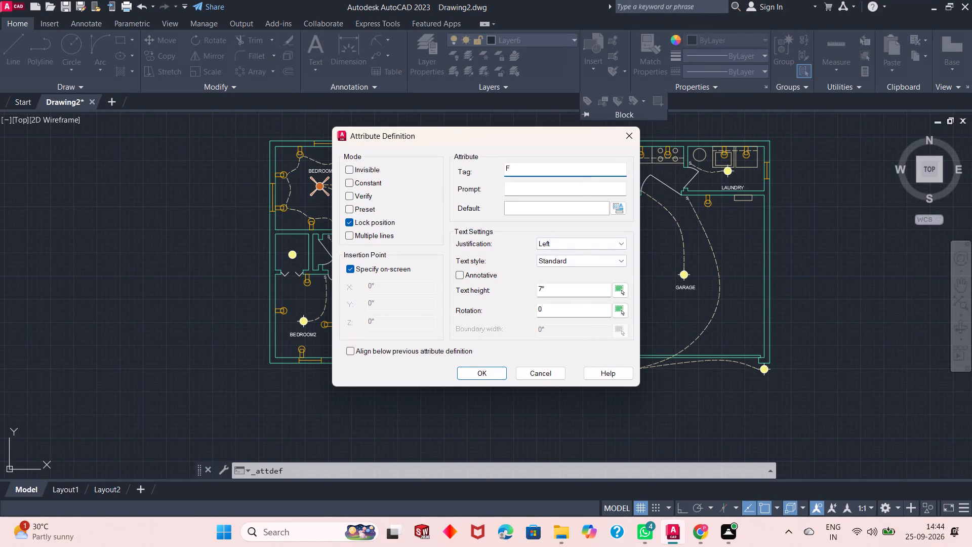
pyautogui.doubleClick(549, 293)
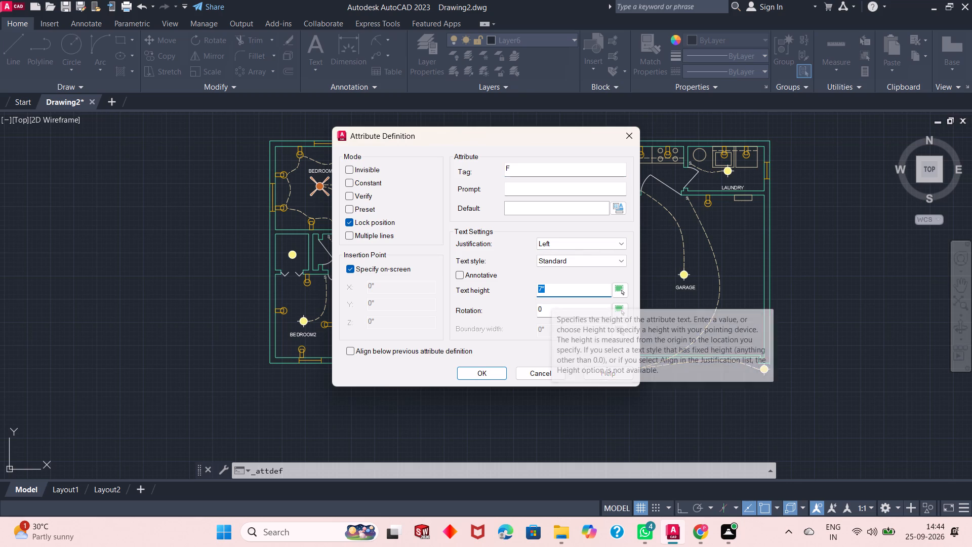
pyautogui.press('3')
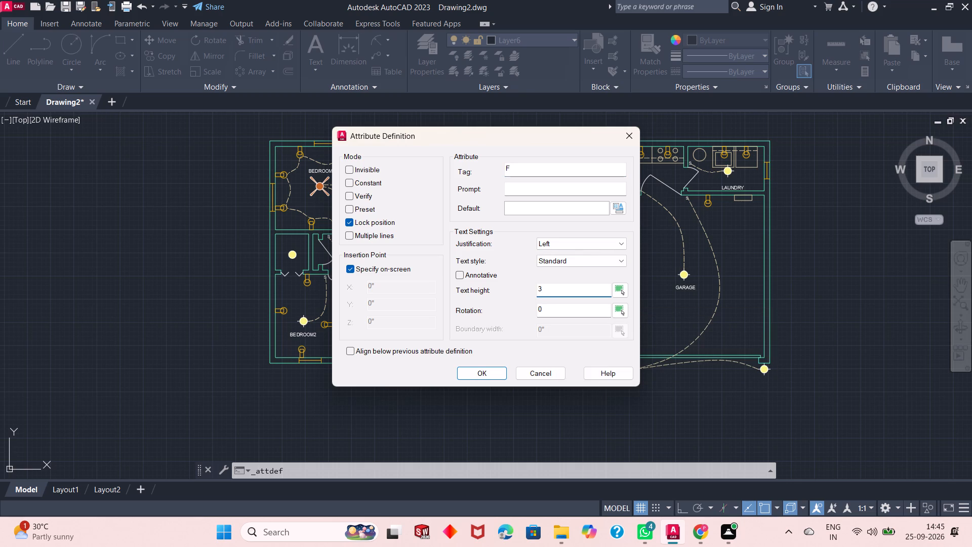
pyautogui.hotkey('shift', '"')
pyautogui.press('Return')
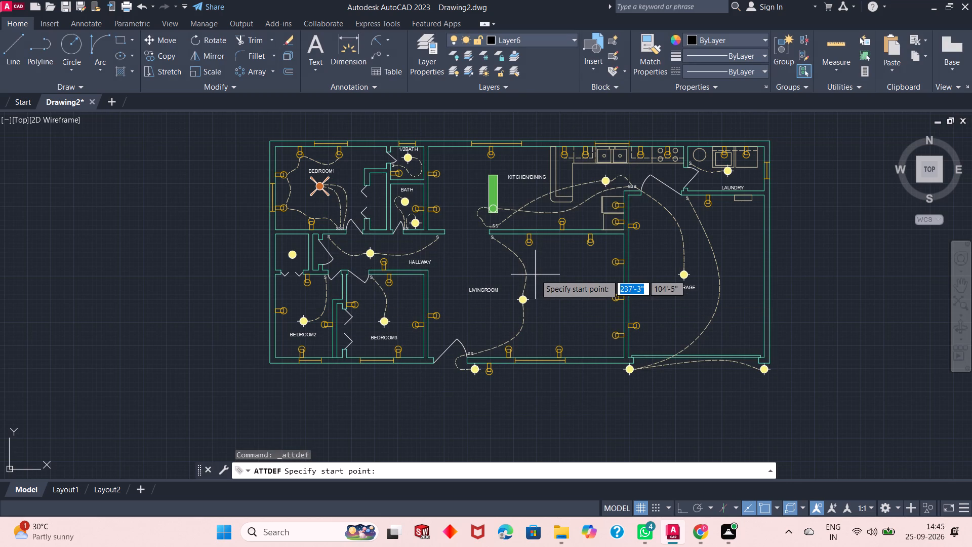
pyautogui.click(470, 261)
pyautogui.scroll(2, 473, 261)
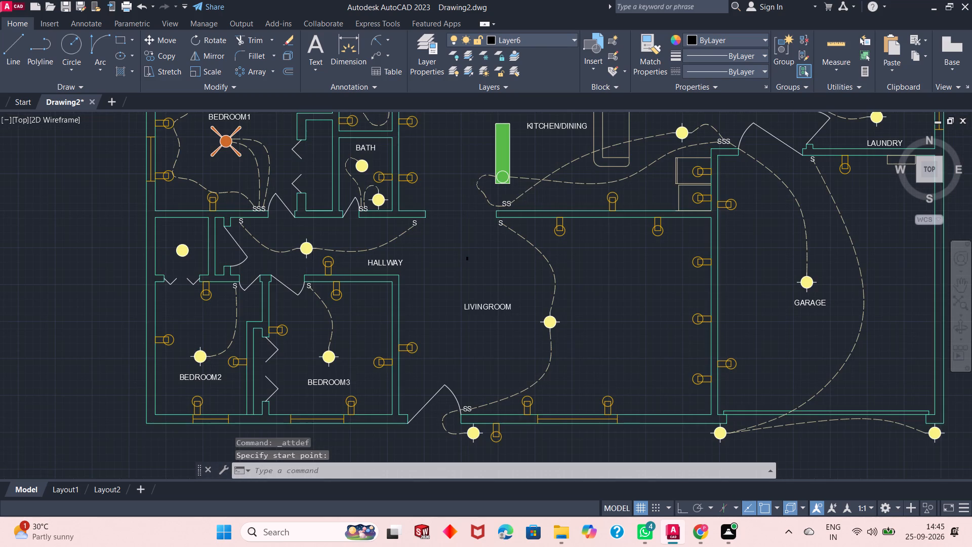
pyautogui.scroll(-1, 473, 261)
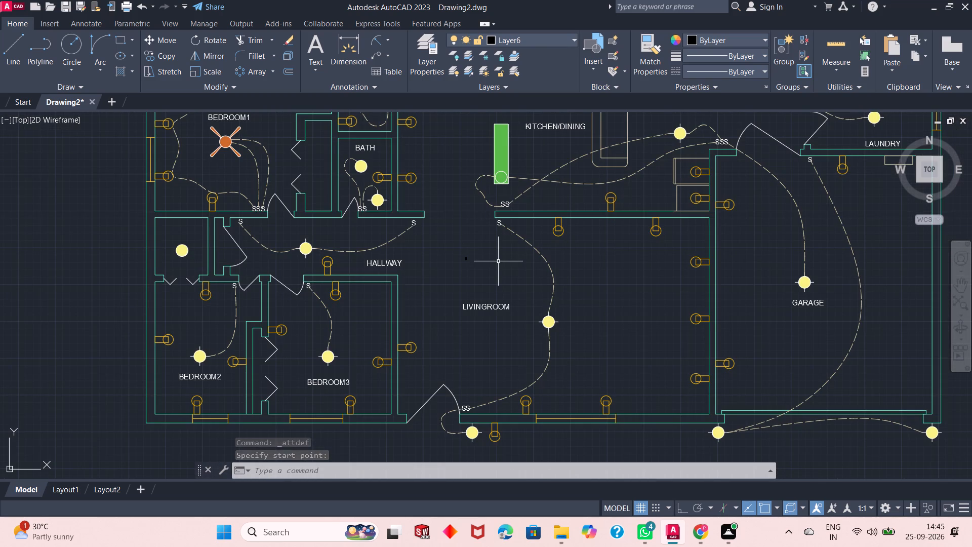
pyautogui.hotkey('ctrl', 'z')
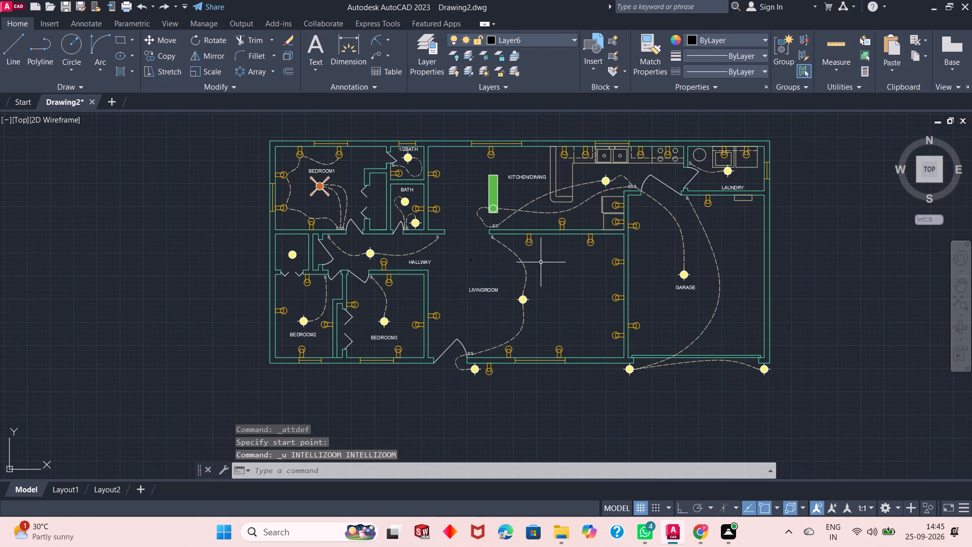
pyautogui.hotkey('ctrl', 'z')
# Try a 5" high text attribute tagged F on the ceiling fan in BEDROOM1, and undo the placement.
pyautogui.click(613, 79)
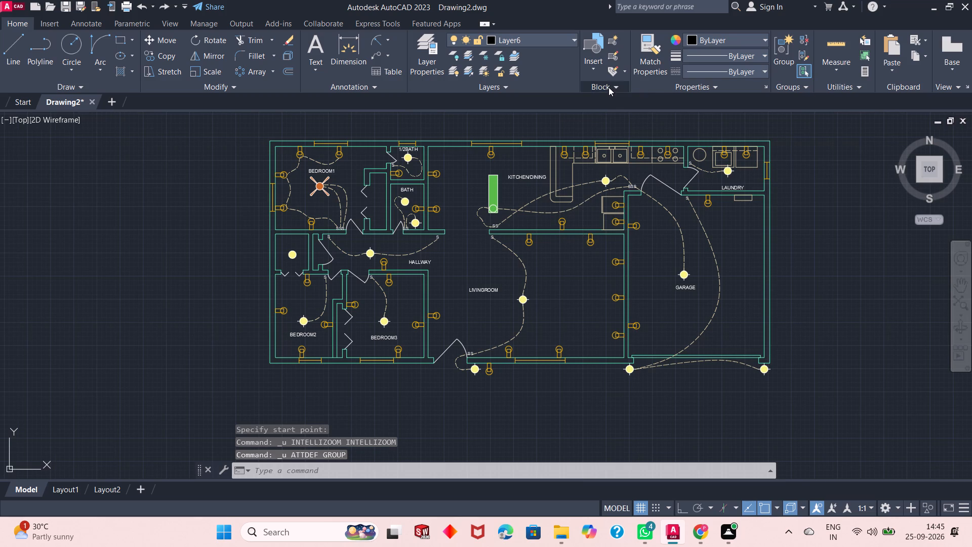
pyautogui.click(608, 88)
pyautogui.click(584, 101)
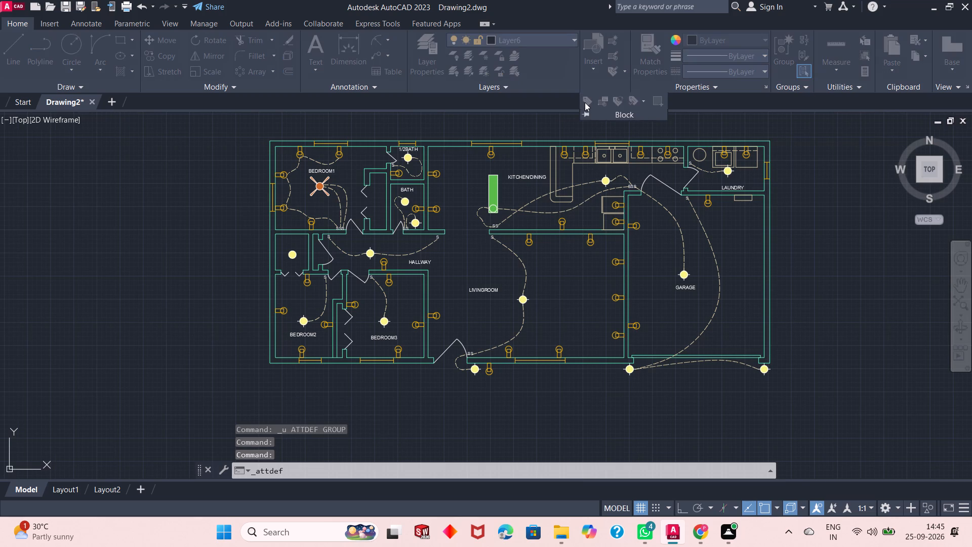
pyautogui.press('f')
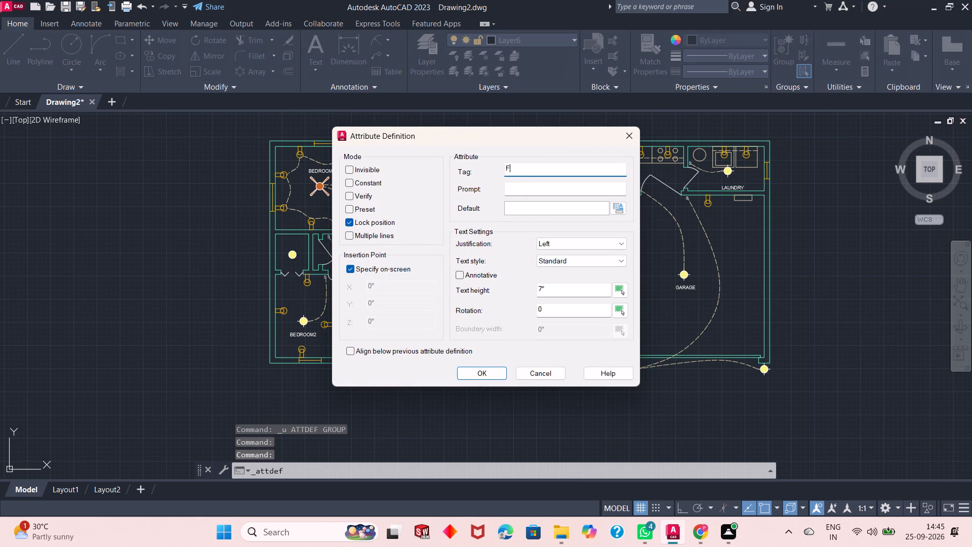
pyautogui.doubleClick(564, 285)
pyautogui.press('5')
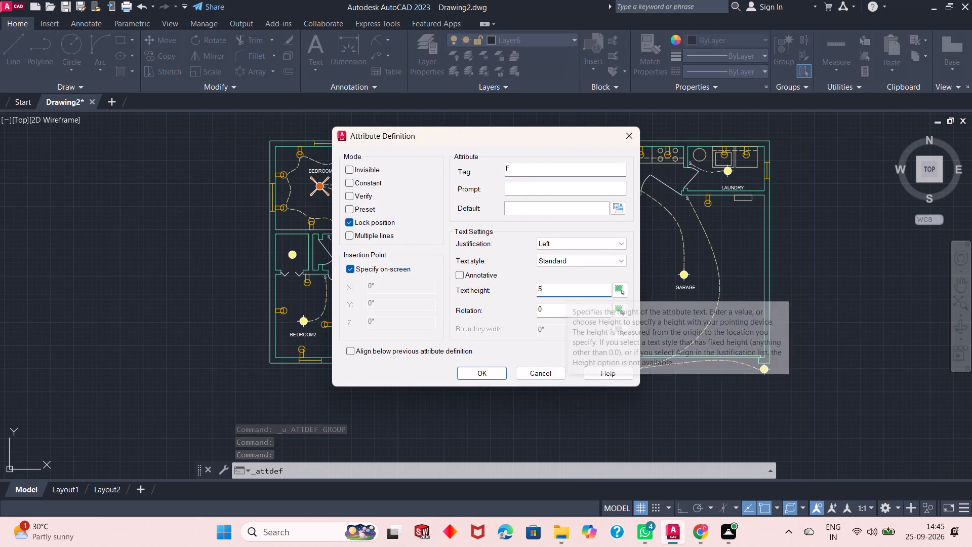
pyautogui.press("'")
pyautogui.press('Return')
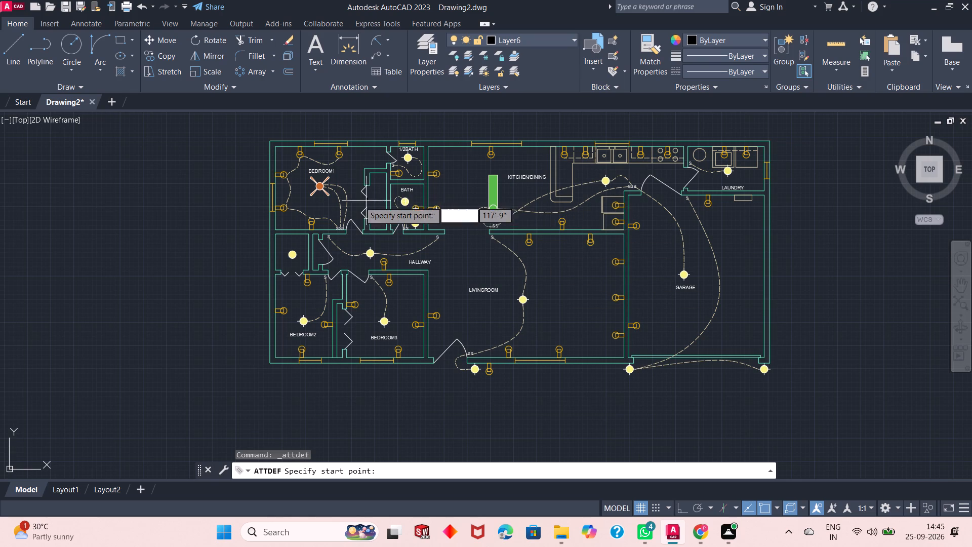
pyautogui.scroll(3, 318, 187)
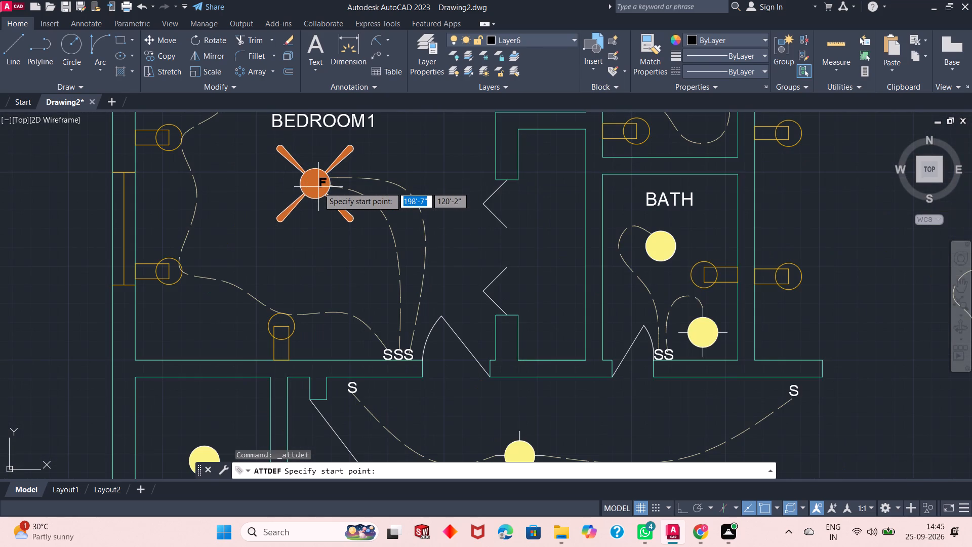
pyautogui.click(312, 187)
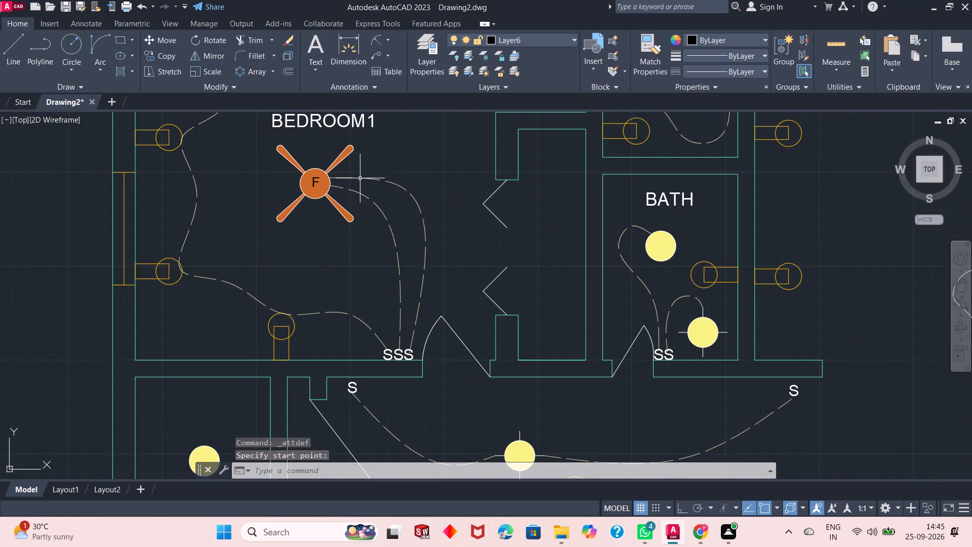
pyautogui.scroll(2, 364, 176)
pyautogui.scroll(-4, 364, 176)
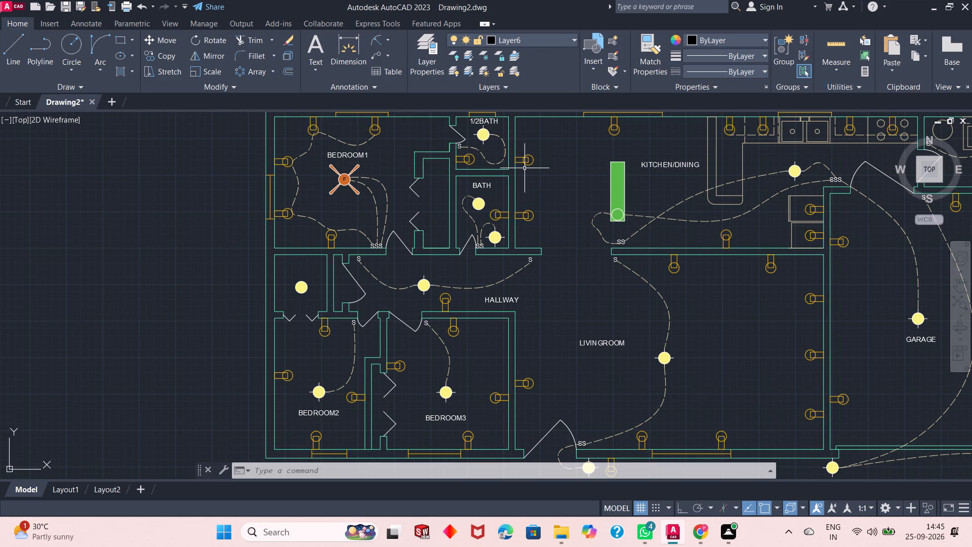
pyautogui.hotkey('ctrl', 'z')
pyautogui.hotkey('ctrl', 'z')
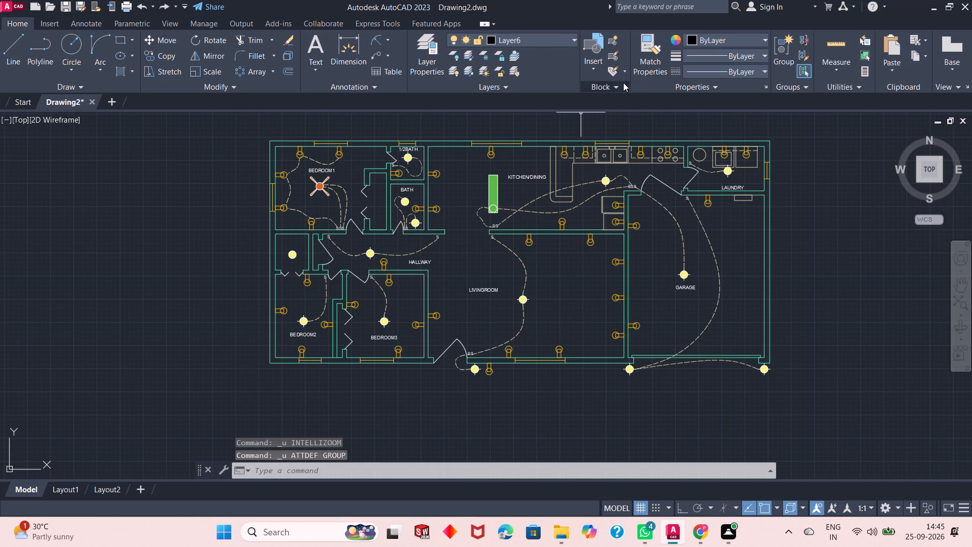
# Define a text attribute tagged F with 7" height and place it centred on the hub of BEDROOM1's ceiling fan.
pyautogui.click(623, 83)
pyautogui.click(587, 96)
pyautogui.press('f')
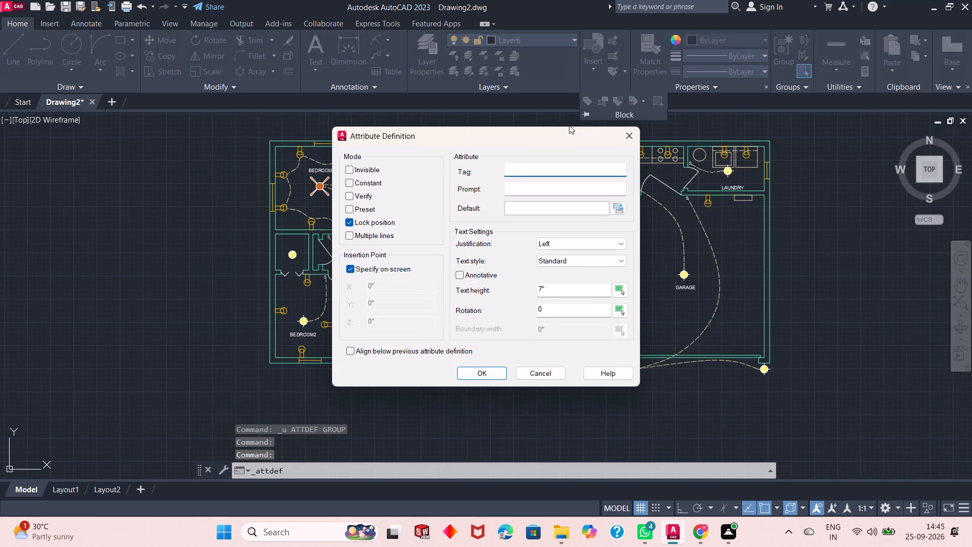
pyautogui.click(480, 370)
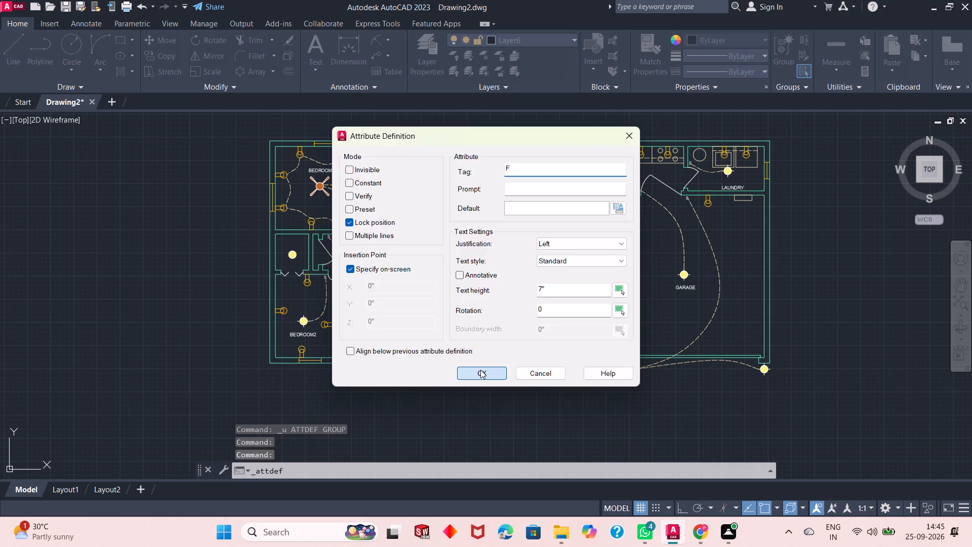
pyautogui.scroll(1, 316, 186)
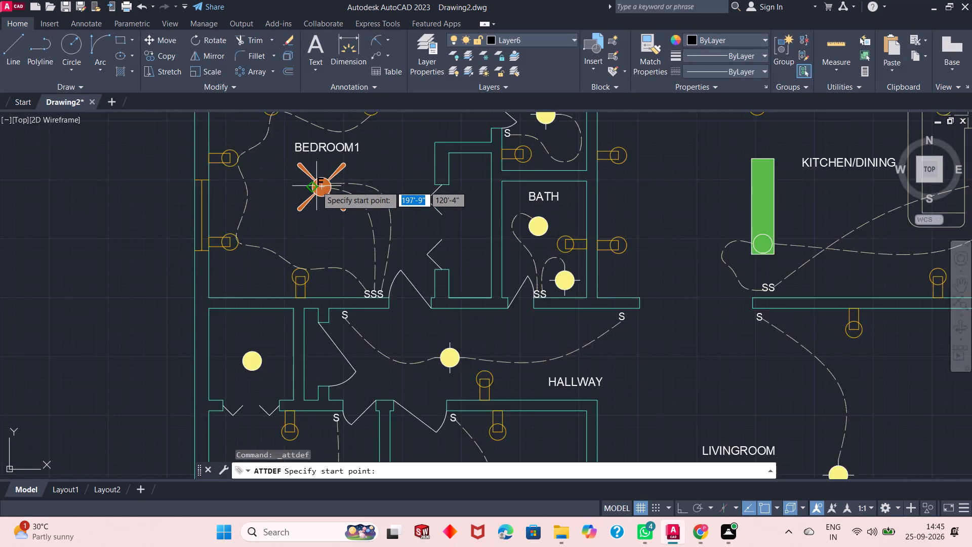
pyautogui.scroll(2, 316, 186)
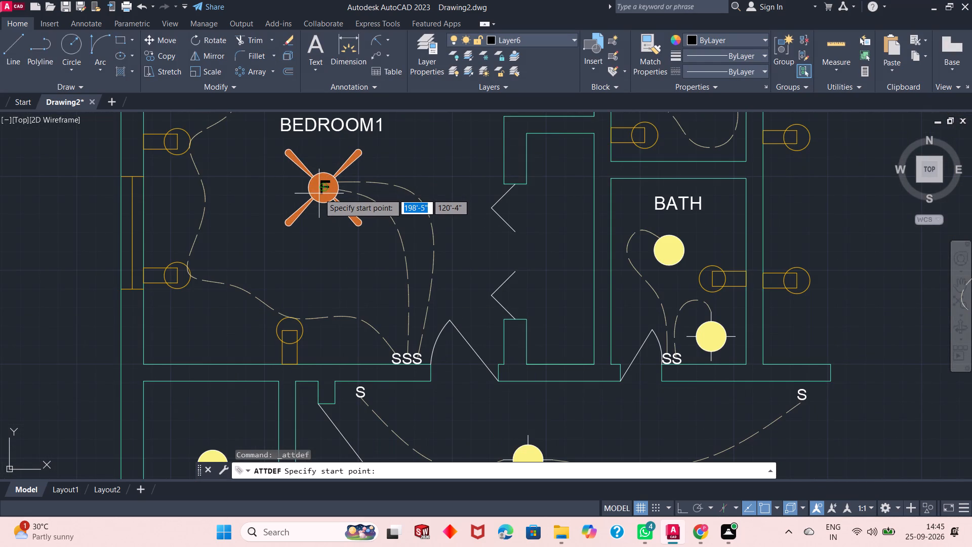
pyautogui.scroll(1, 319, 193)
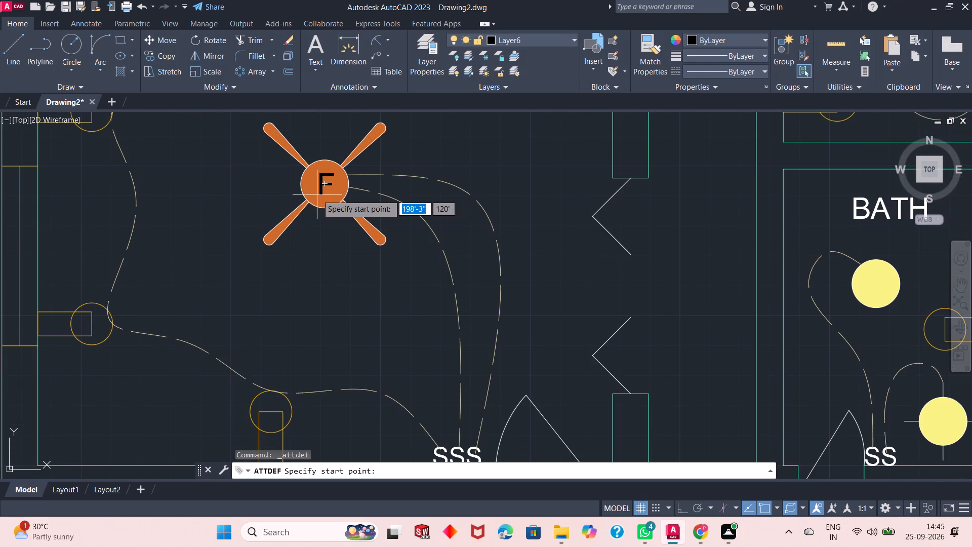
pyautogui.click(316, 196)
pyautogui.scroll(3, 335, 193)
pyautogui.scroll(-5, 334, 194)
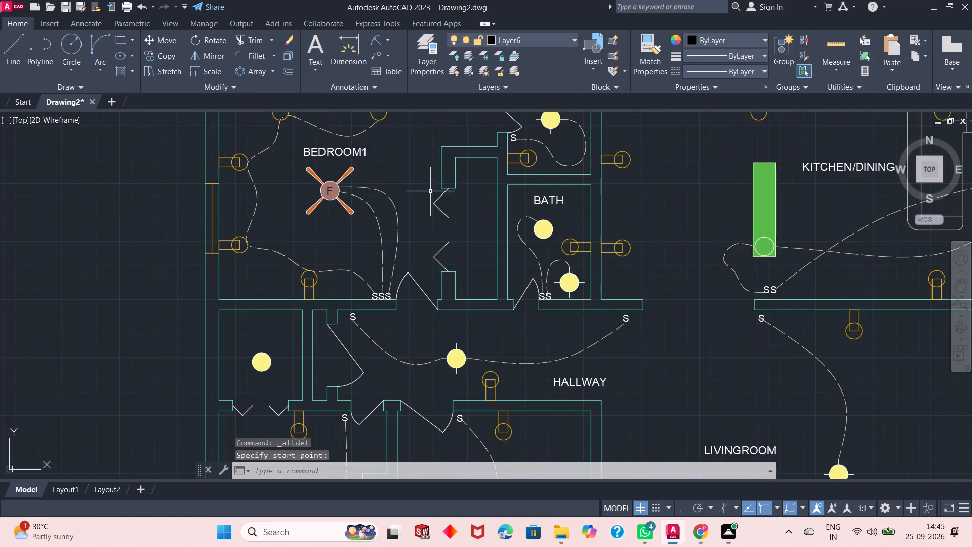
pyautogui.scroll(-2, 454, 193)
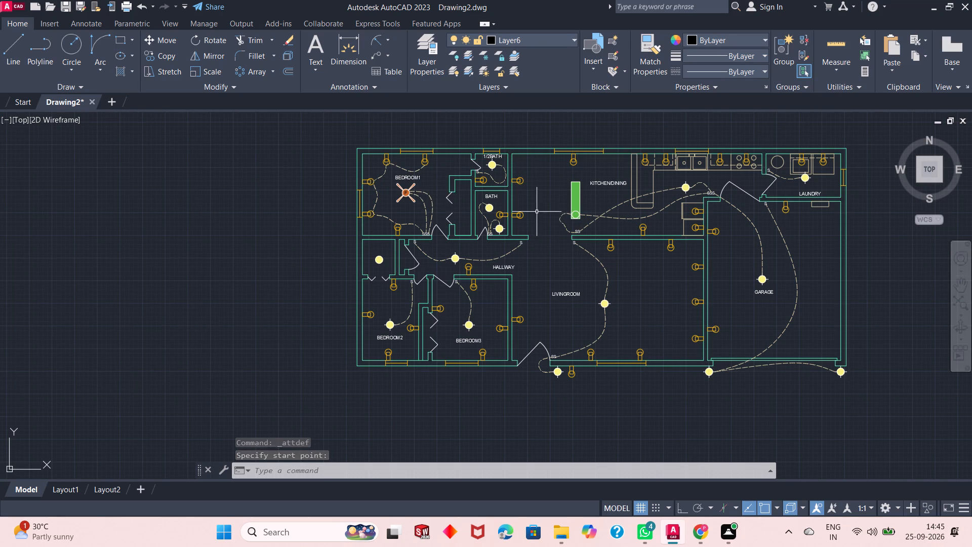
# Define a 7" high text attribute tagged F and place it on the upper light symbol in BATH.
pyautogui.press('space')
pyautogui.write('F')
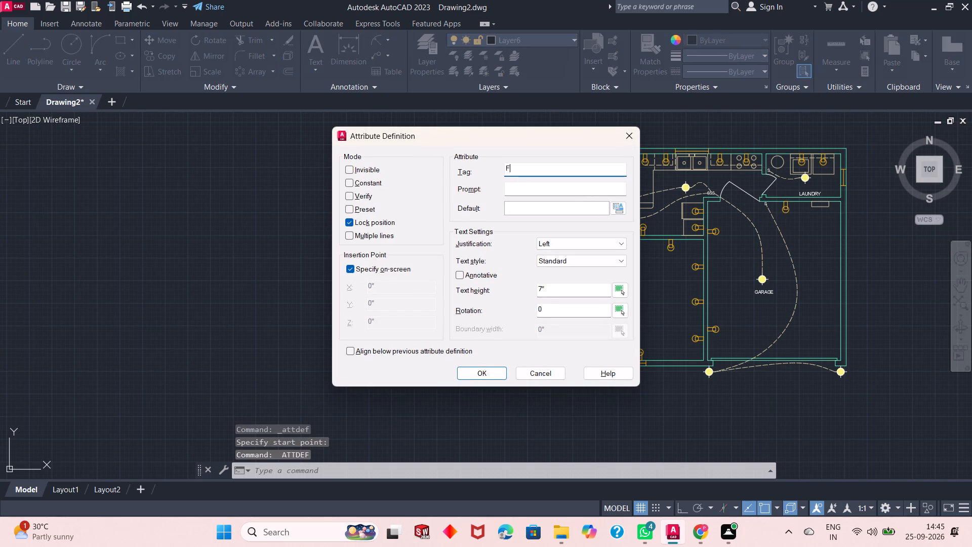
pyautogui.press('Return')
pyautogui.scroll(2, 485, 204)
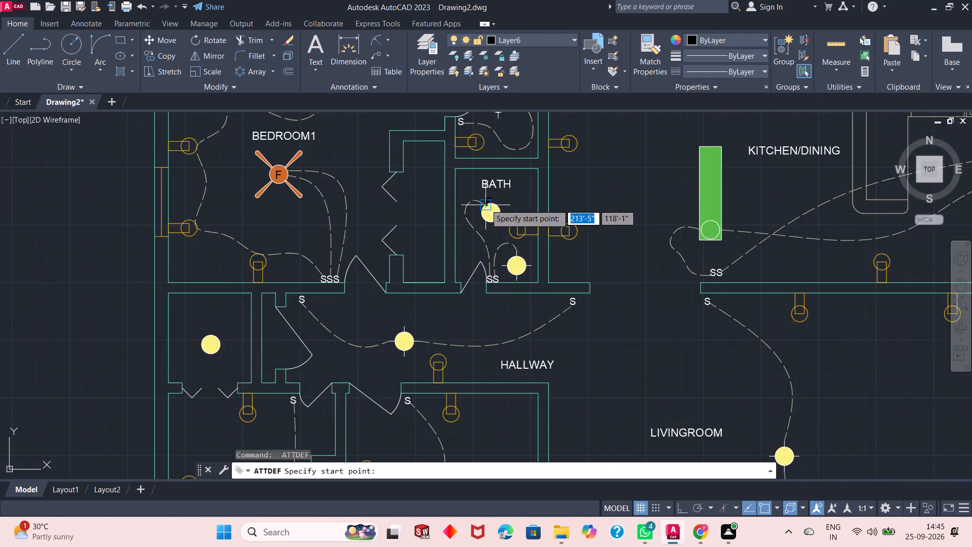
pyautogui.scroll(3, 485, 204)
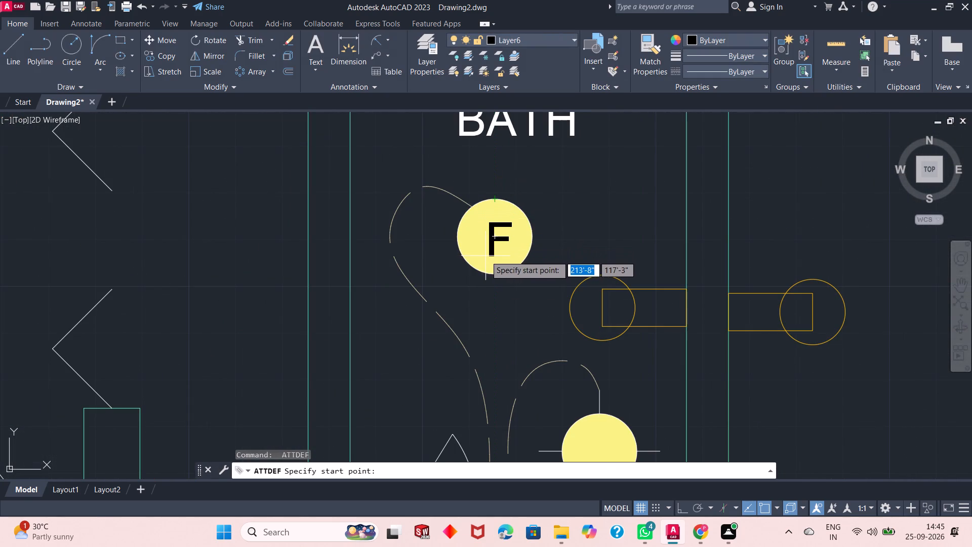
pyautogui.click(485, 256)
# Define a 7" high text attribute tagged R and place it above the circle in KITCHEN/DINING's green fixture.
pyautogui.scroll(-3, 483, 253)
pyautogui.scroll(-1, 442, 221)
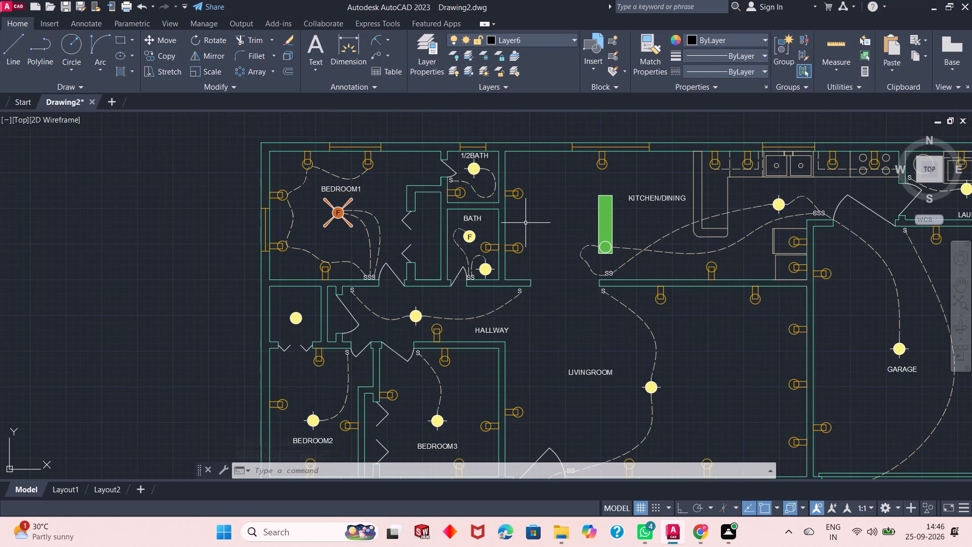
pyautogui.press('space')
pyautogui.write('R')
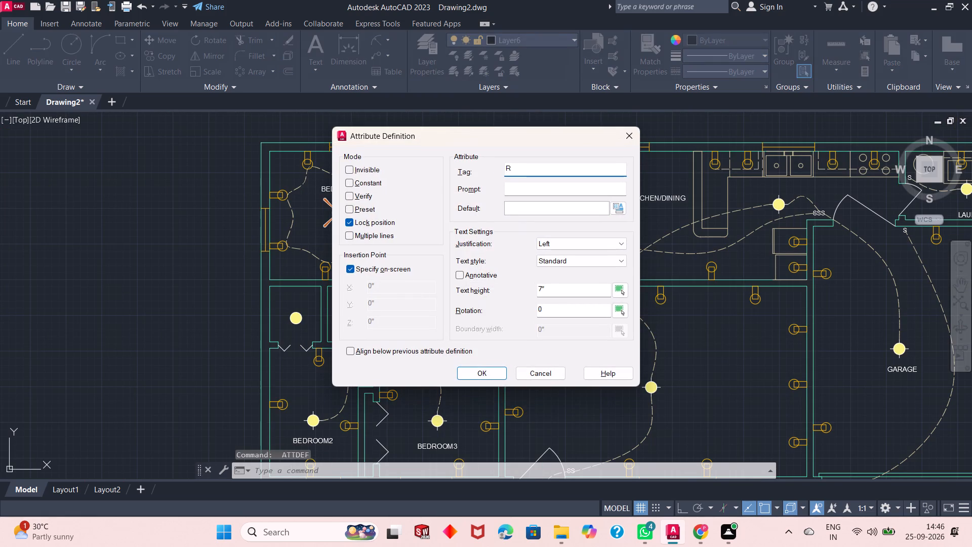
pyautogui.press('Return')
pyautogui.scroll(1, 596, 240)
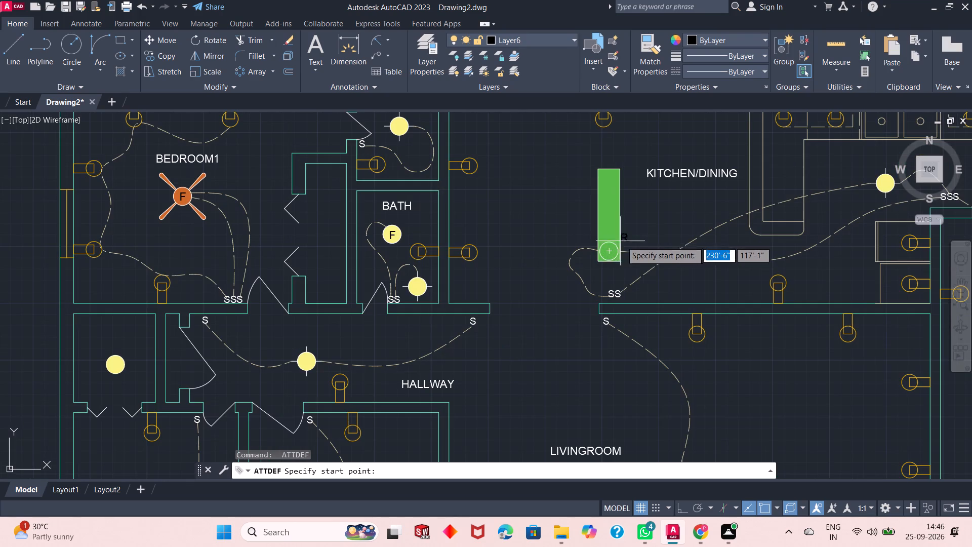
pyautogui.scroll(2, 624, 247)
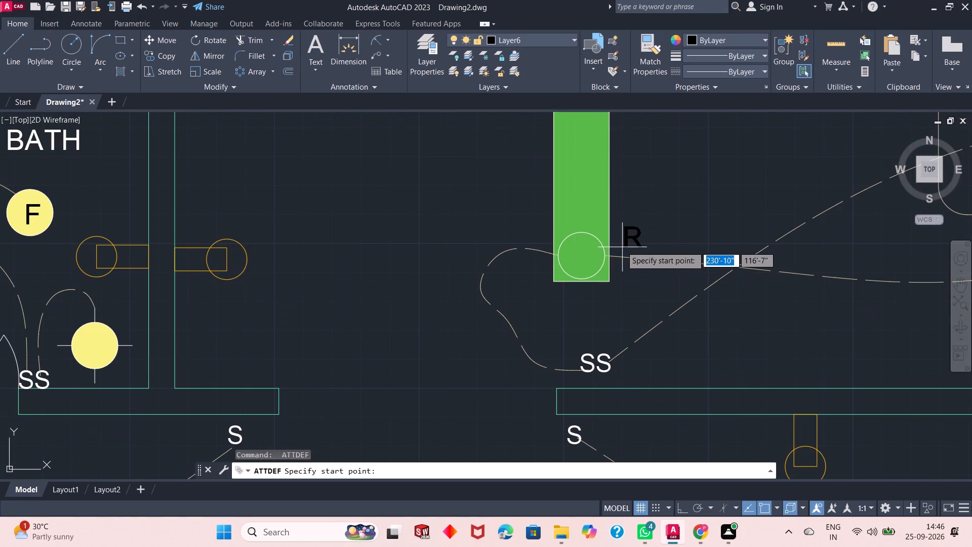
pyautogui.scroll(1, 589, 230)
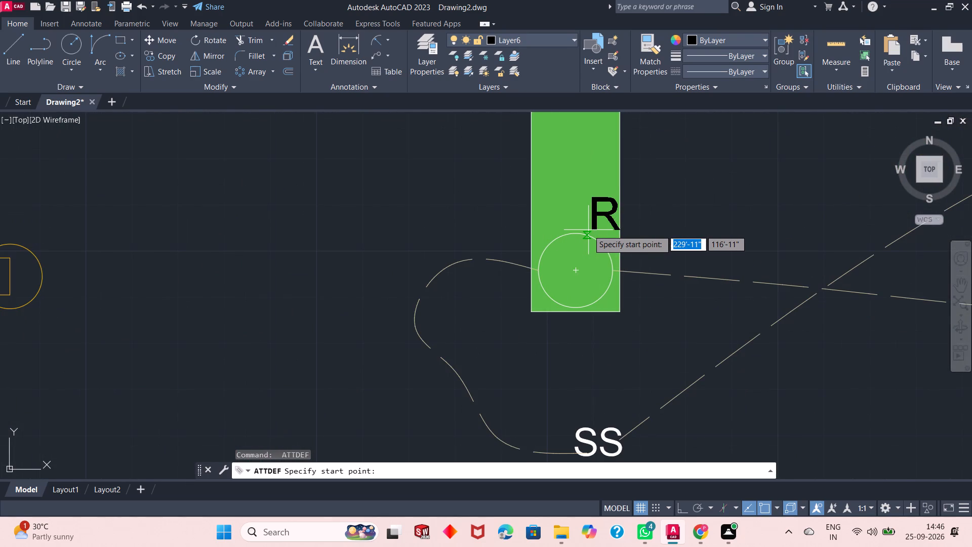
pyautogui.click(582, 229)
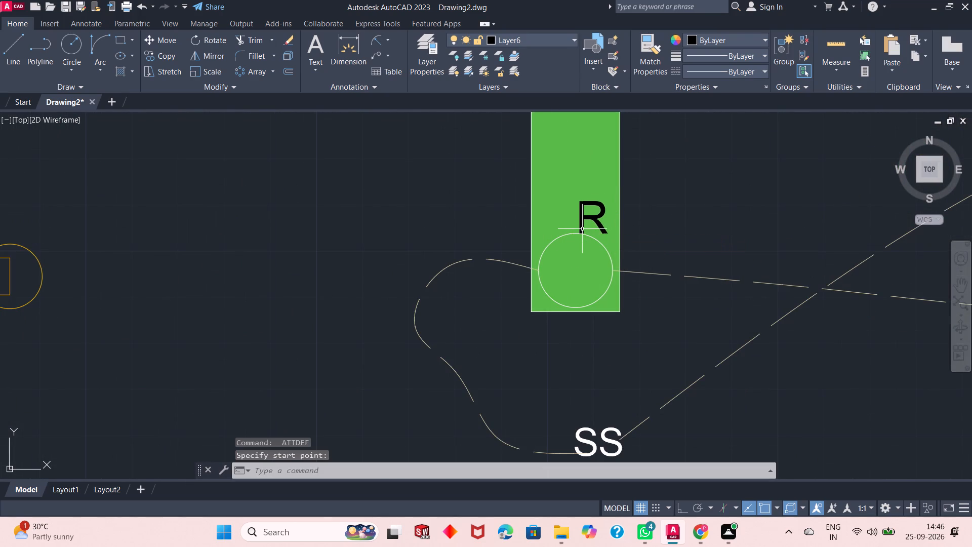
# Rotate the R tag on the green fixture 90° counterclockwise so it reads along the fixture's length.
pyautogui.click(584, 207)
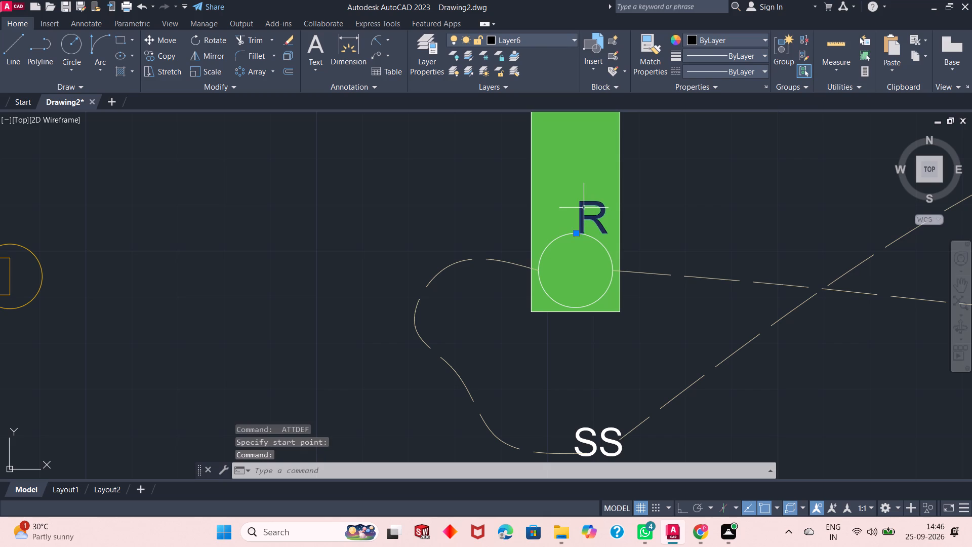
pyautogui.write('RO')
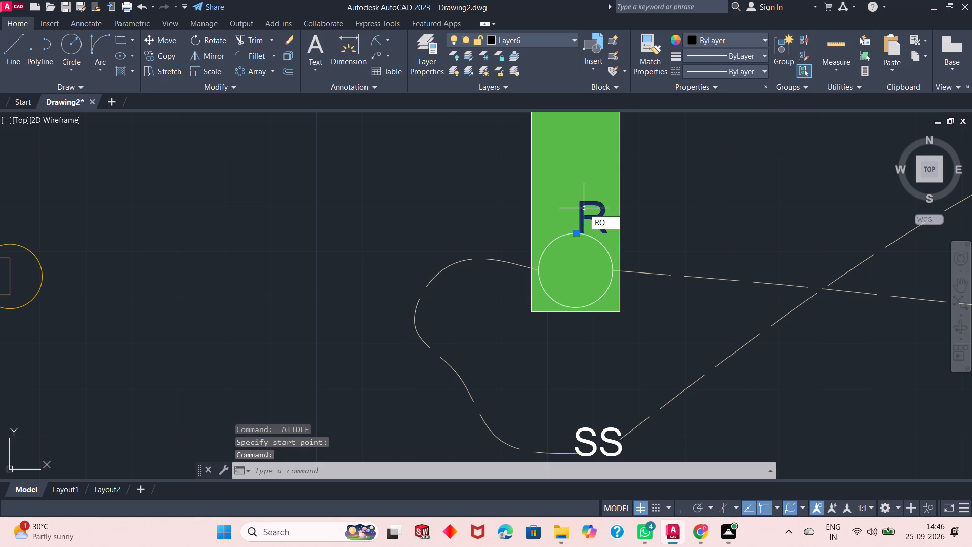
pyautogui.press('Return')
pyautogui.click(582, 208)
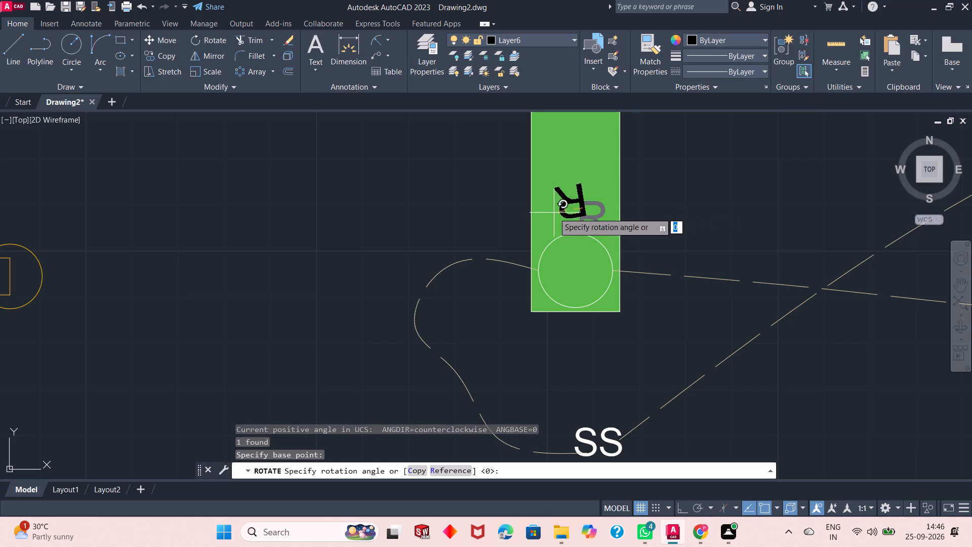
pyautogui.press('F8')
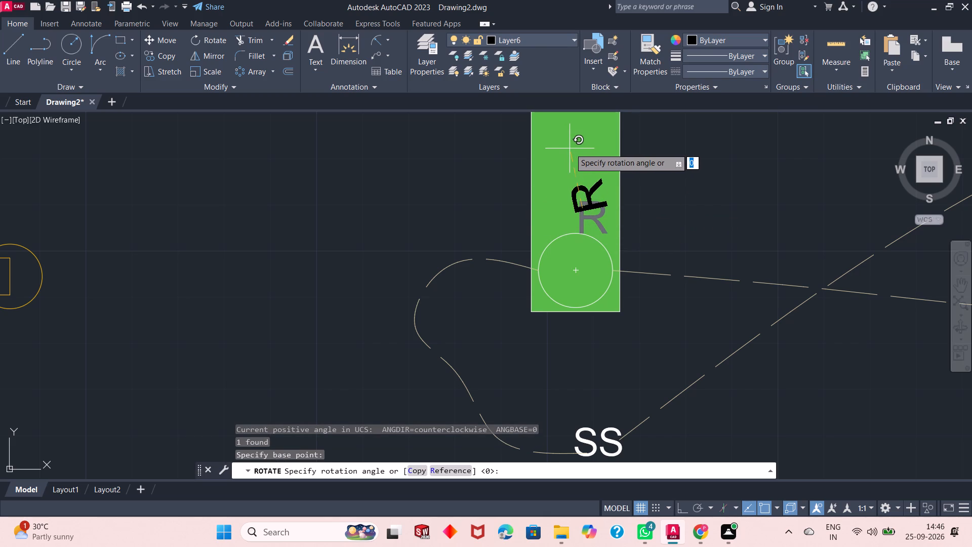
pyautogui.click(570, 148)
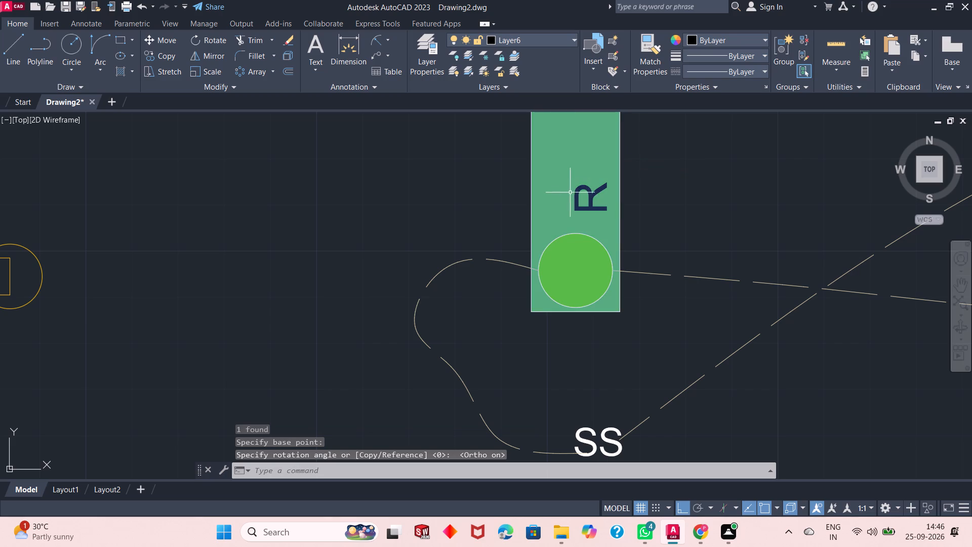
# Move the rotated R tag slightly down and toward the green fixture's right edge, just above its circle.
pyautogui.click(579, 201)
pyautogui.write('M')
pyautogui.press('space')
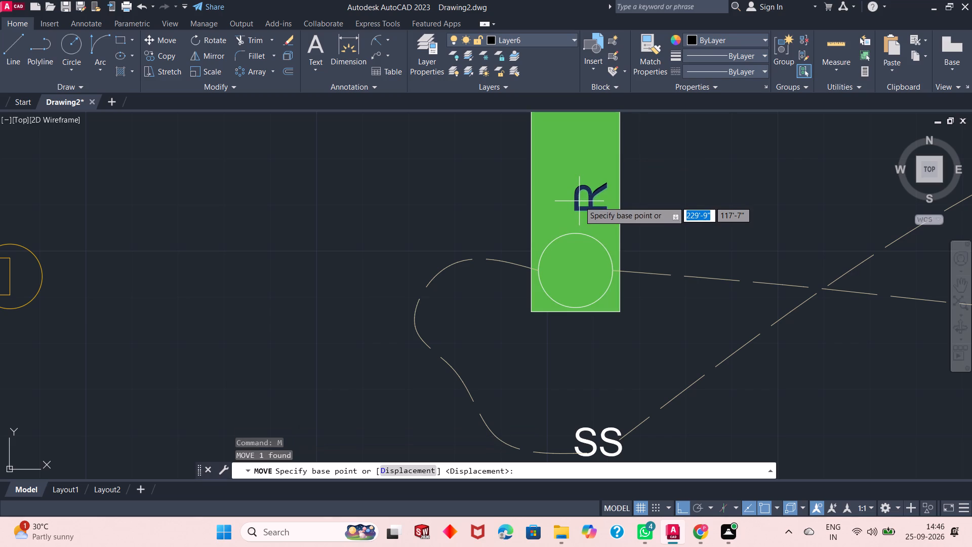
pyautogui.click(578, 208)
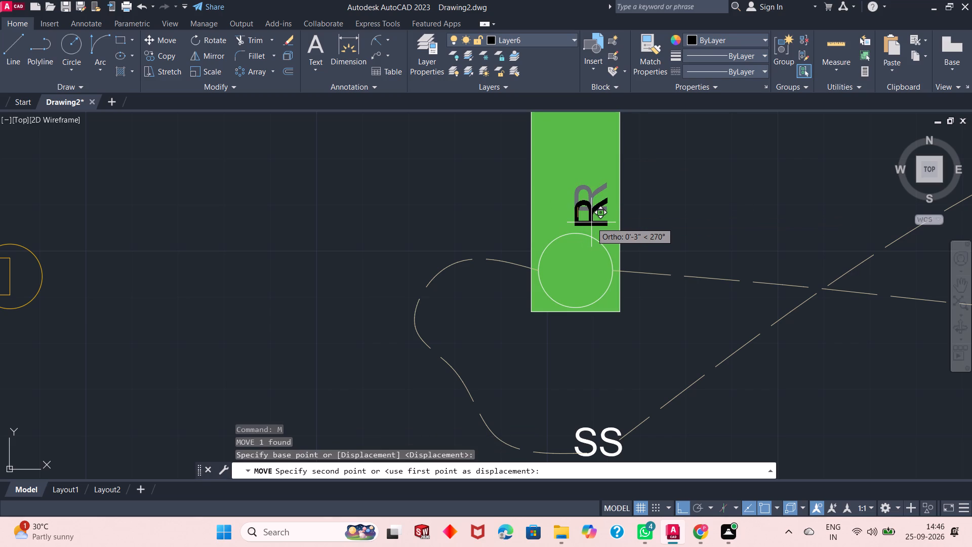
pyautogui.press('F8')
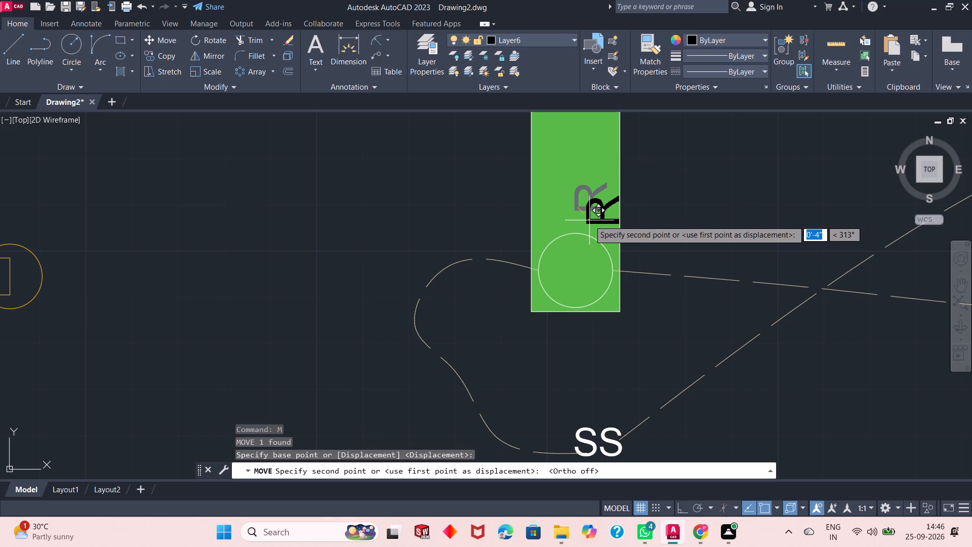
pyautogui.click(587, 222)
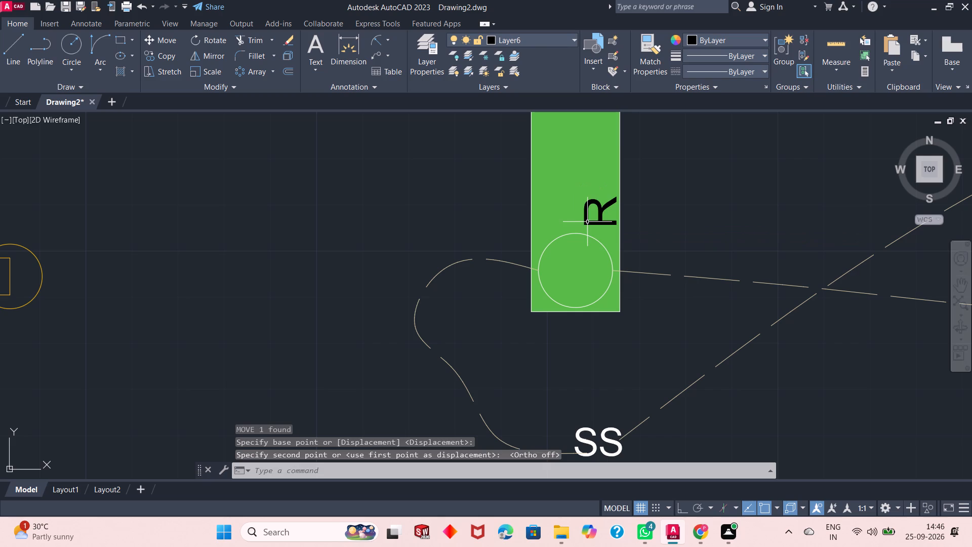
pyautogui.press('Escape')
# Examine the whole electrical floor plan, checking fixture tags, wiring and room labels from BEDROOM1 to the GARAGE.
pyautogui.scroll(-4, 599, 214)
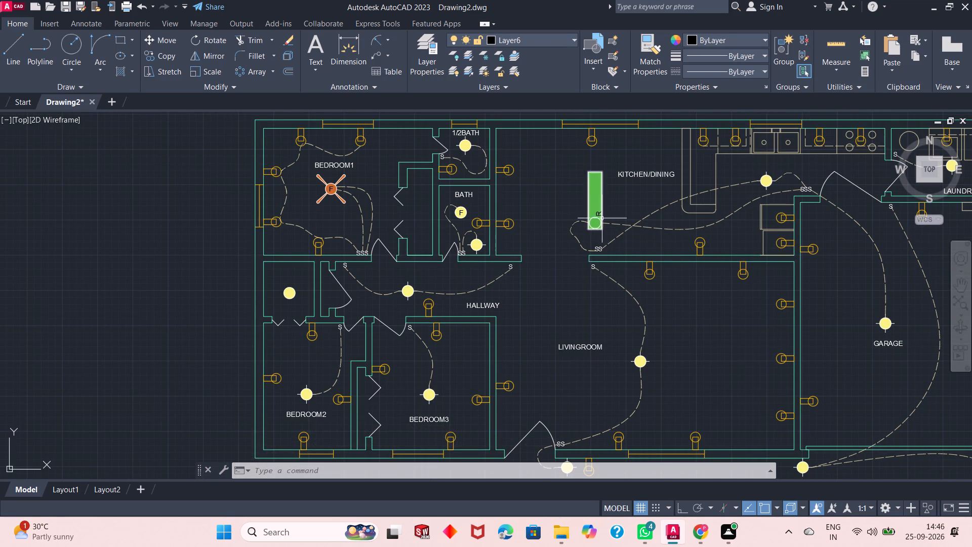
pyautogui.scroll(-1, 601, 216)
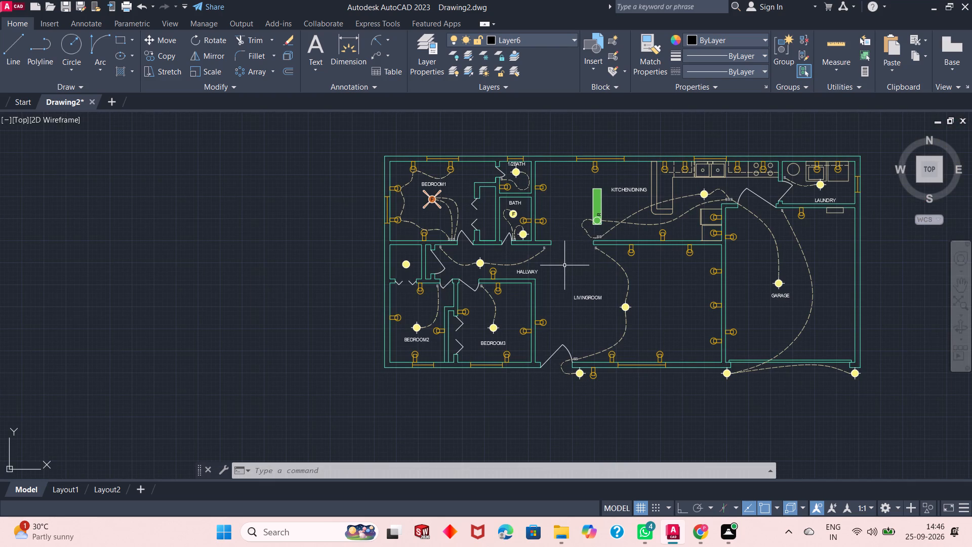
pyautogui.scroll(1, 495, 281)
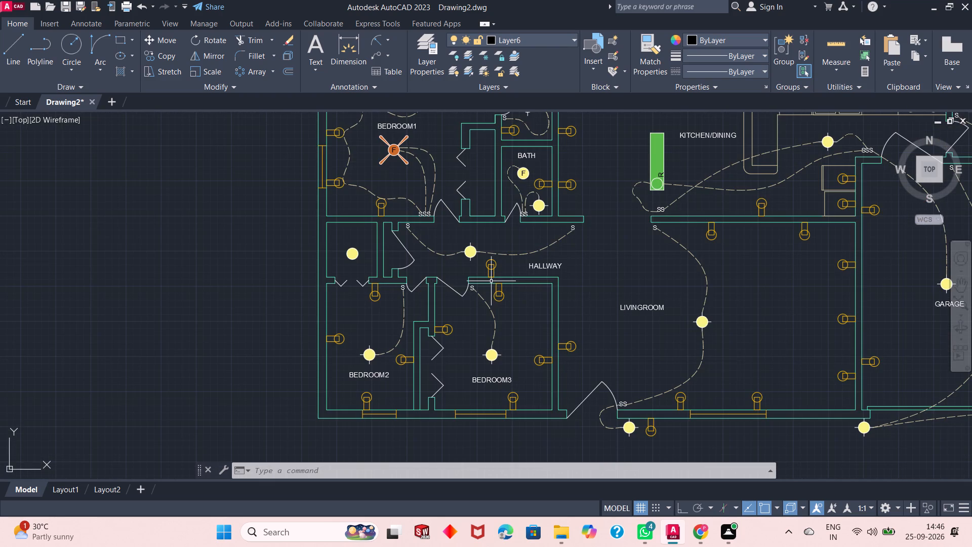
pyautogui.scroll(-1, 490, 281)
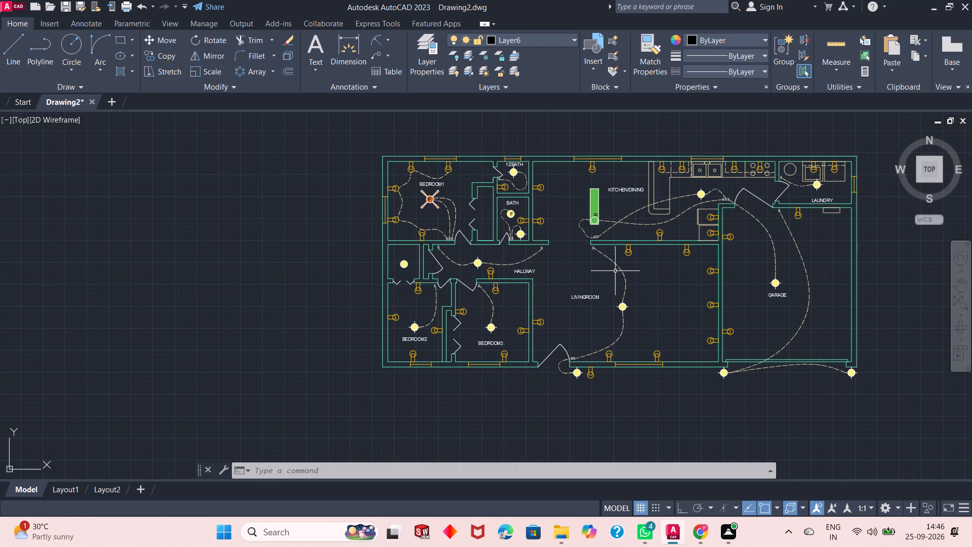
pyautogui.scroll(1, 616, 268)
pyautogui.scroll(-1, 613, 270)
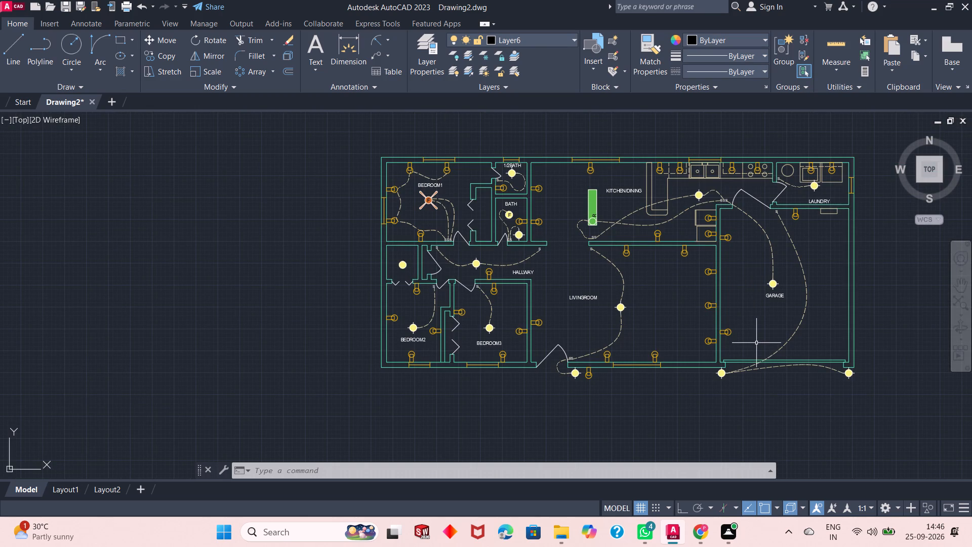
pyautogui.scroll(1, 756, 343)
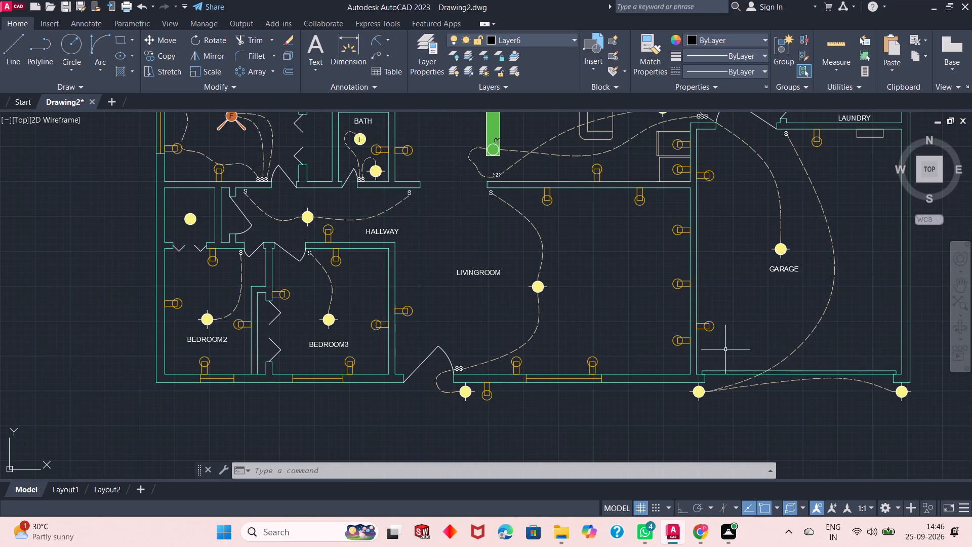
pyautogui.scroll(-1, 671, 339)
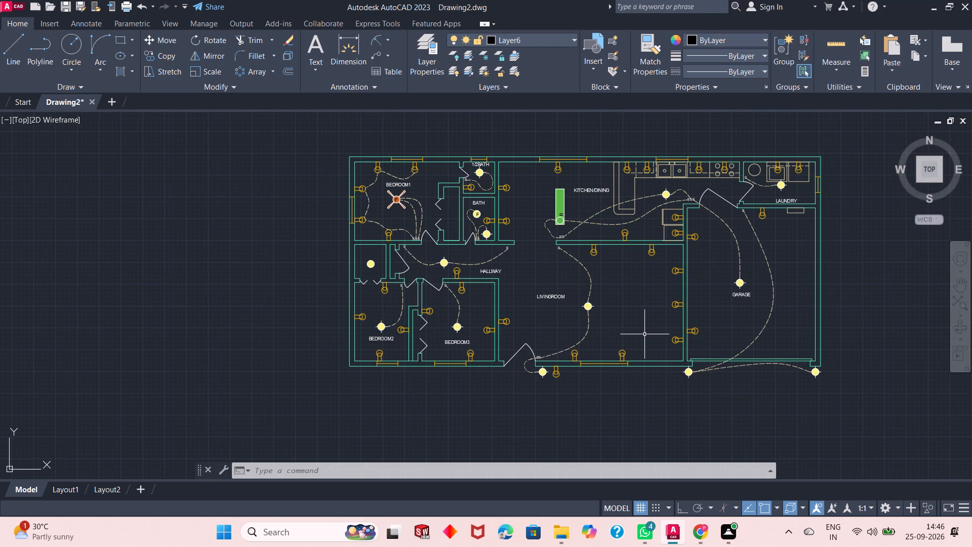
pyautogui.scroll(-1, 642, 334)
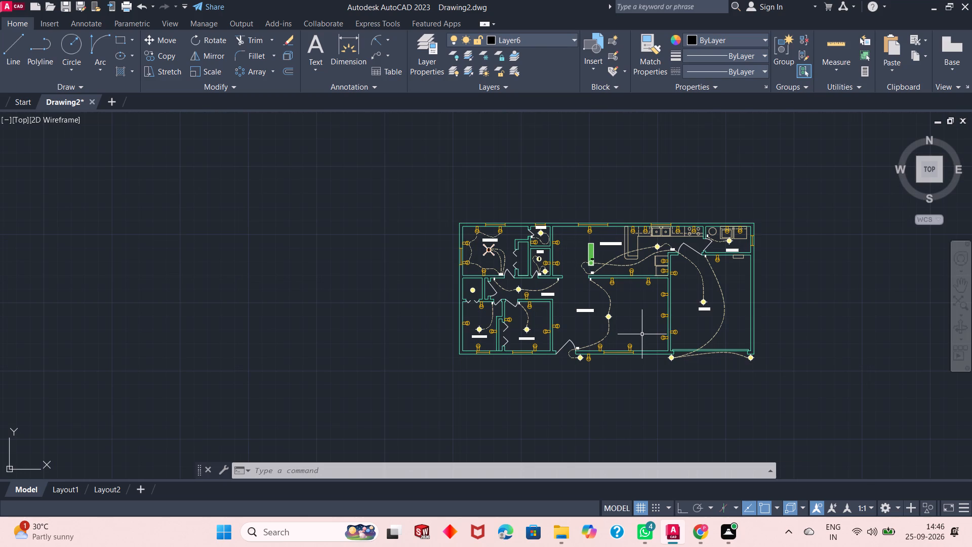
pyautogui.scroll(-2, 642, 333)
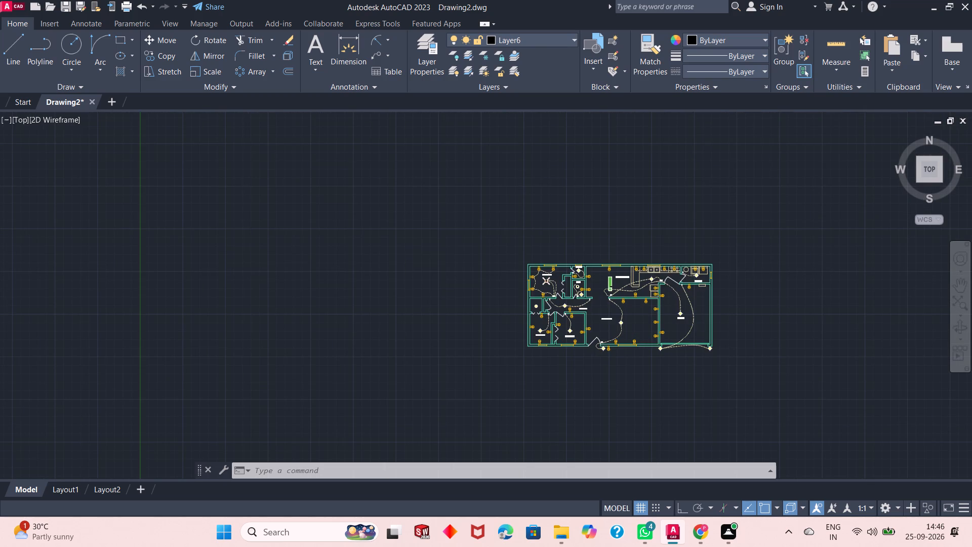
pyautogui.scroll(3, 645, 312)
pyautogui.scroll(2, 632, 246)
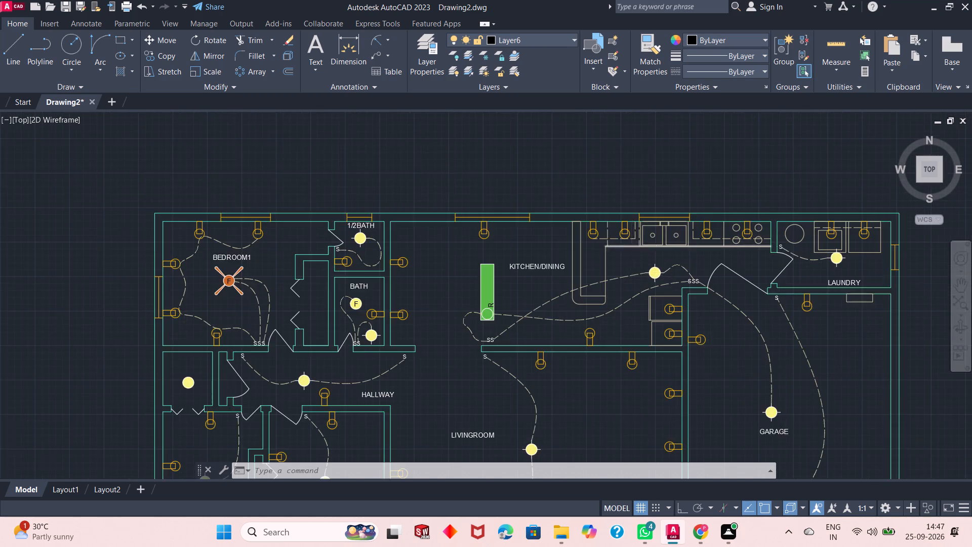
pyautogui.scroll(1, 627, 270)
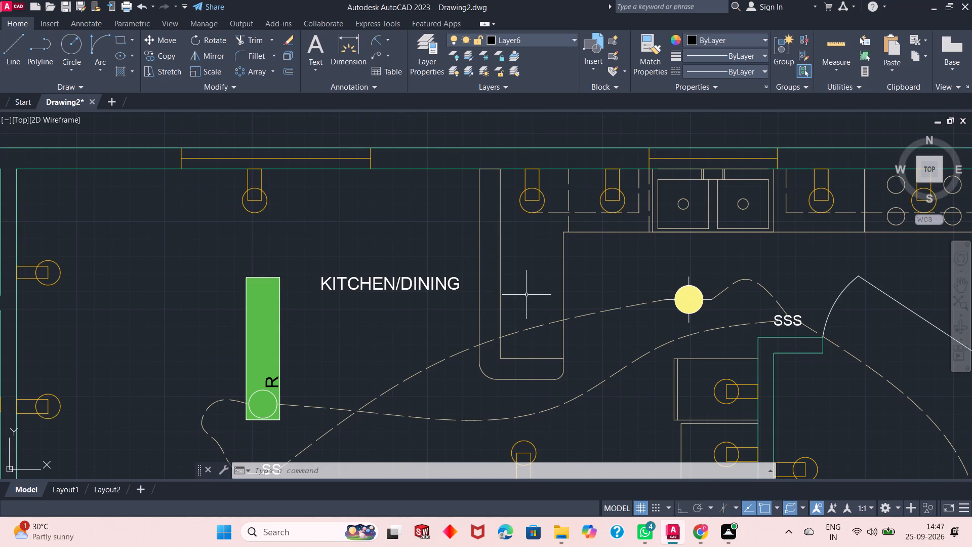
pyautogui.scroll(-3, 527, 294)
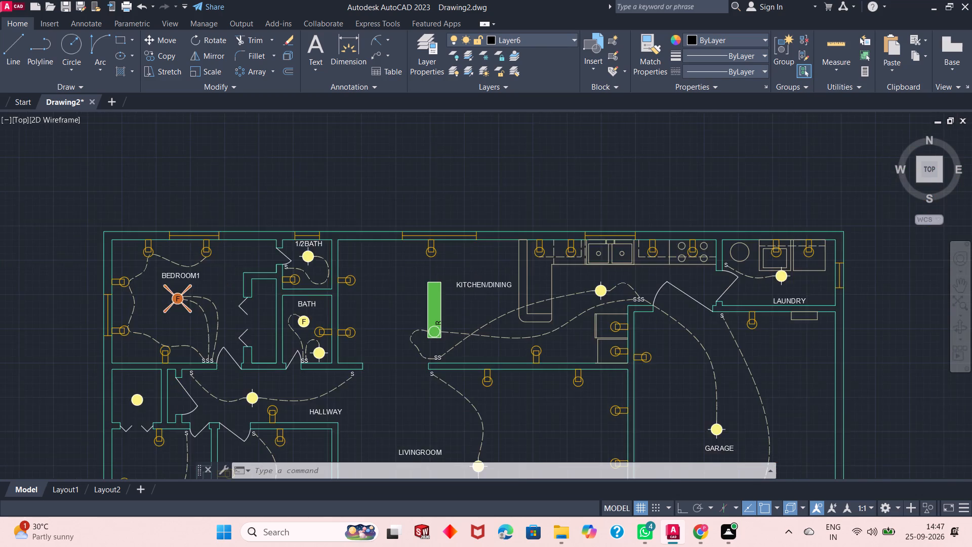
pyautogui.scroll(1, 500, 337)
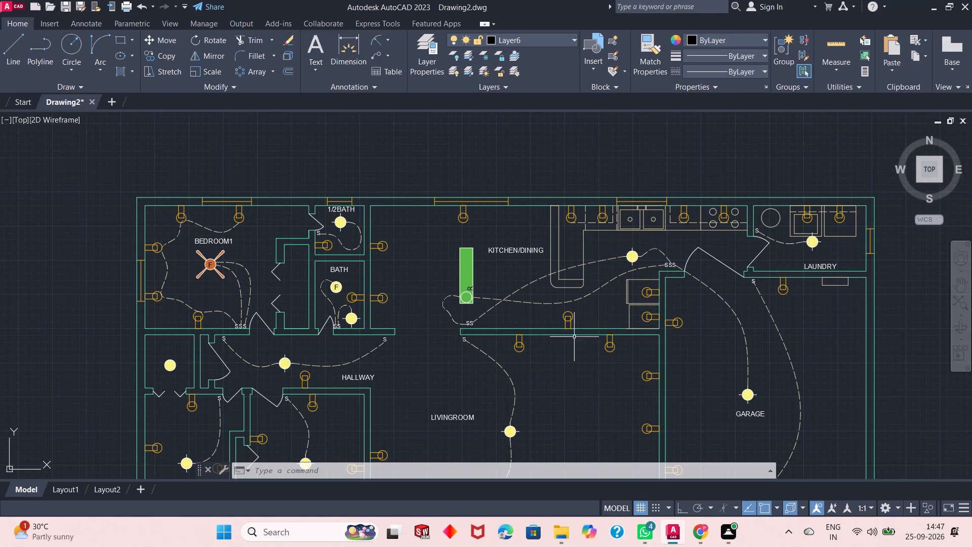
pyautogui.scroll(-1, 573, 303)
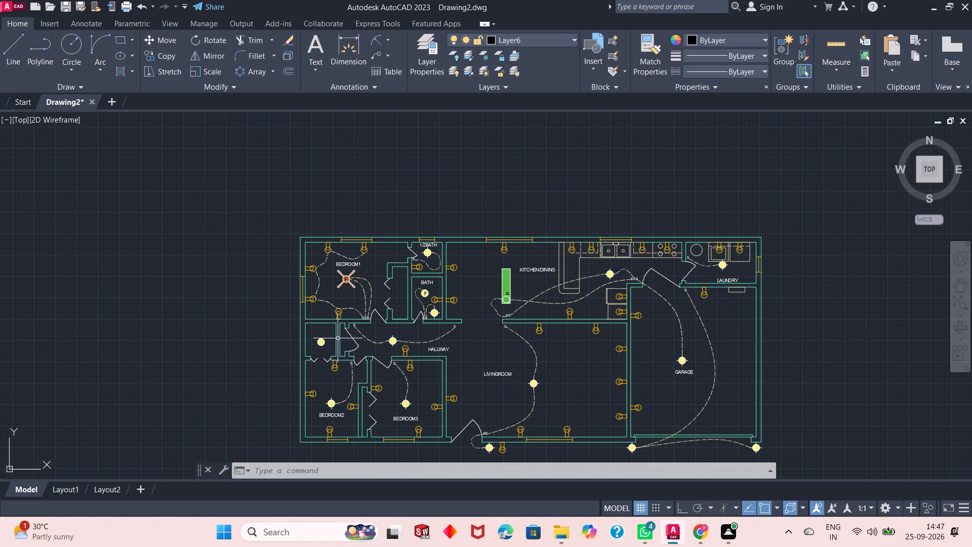
pyautogui.scroll(2, 316, 341)
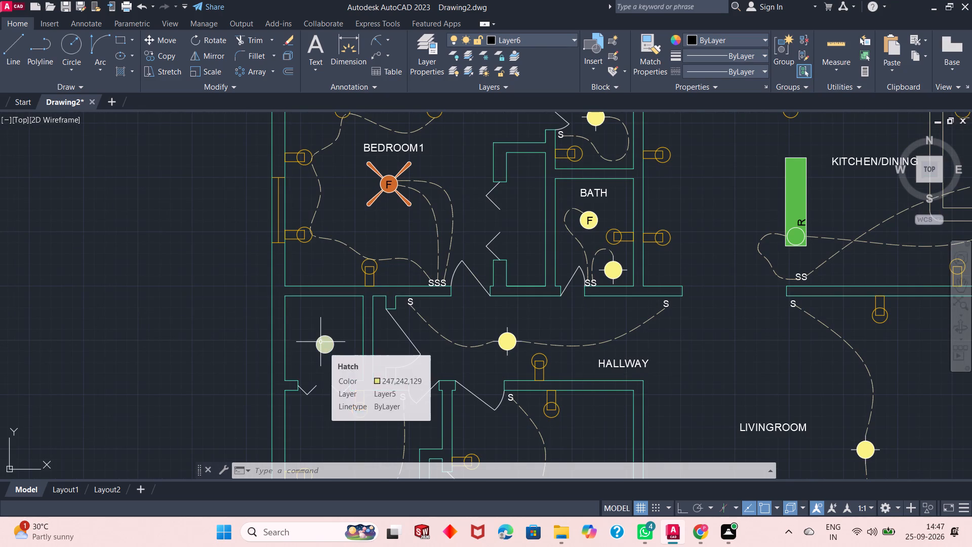
# Examine the completed electrical floor plan, checking fixtures, switch wiring and labels across the bedrooms, baths, HALLWAY, KITCHEN/DINING, LIVINGROOM and GARAGE.
pyautogui.scroll(1, 320, 342)
pyautogui.scroll(-2, 320, 342)
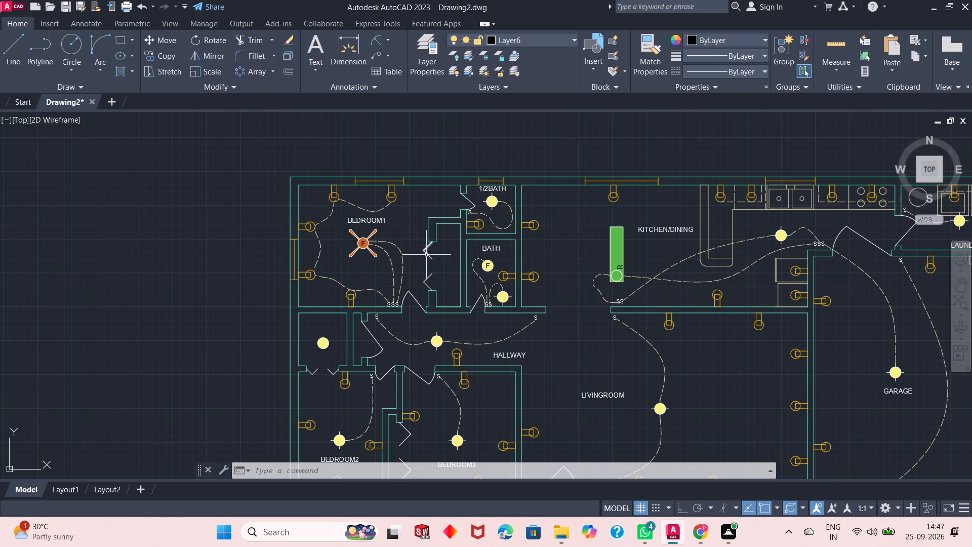
pyautogui.scroll(1, 405, 306)
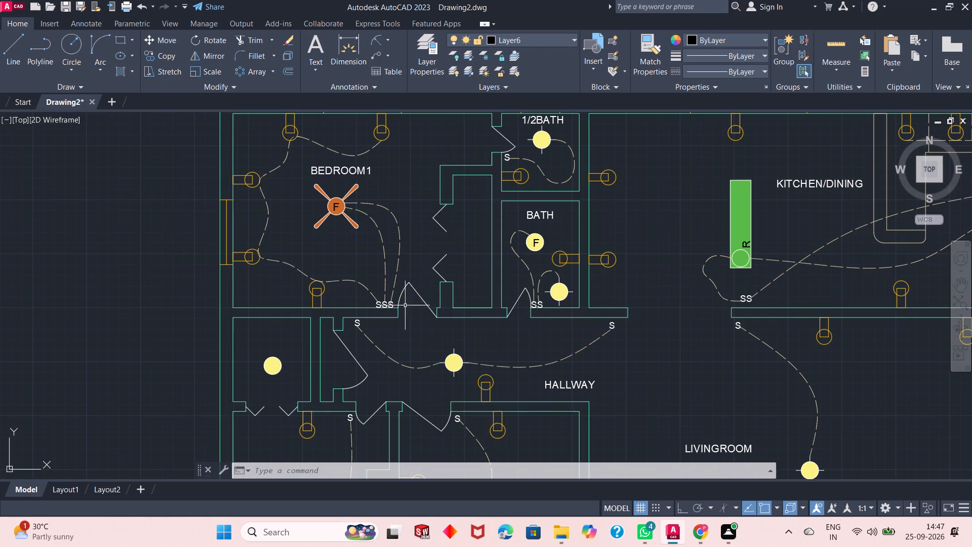
pyautogui.scroll(-2, 366, 258)
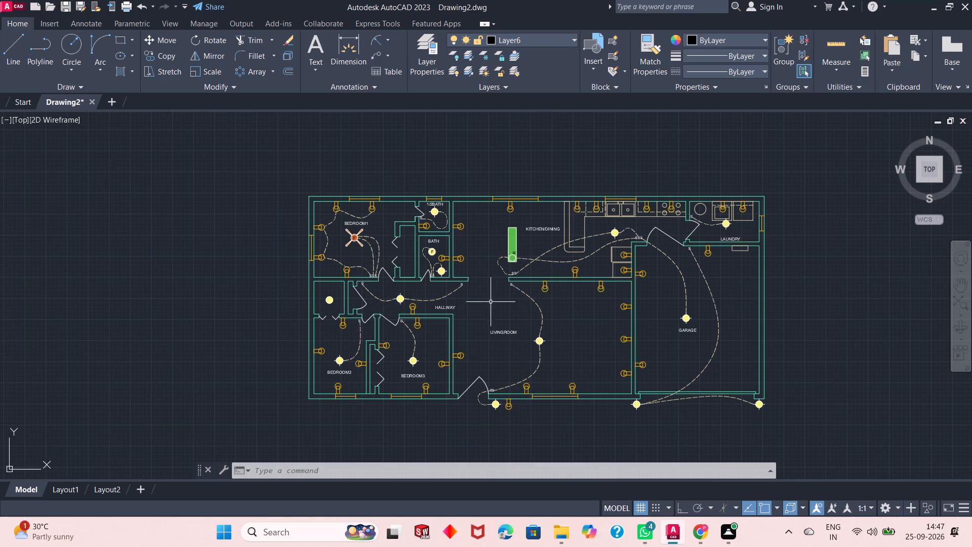
pyautogui.scroll(1, 491, 302)
pyautogui.scroll(-1, 491, 301)
pyautogui.scroll(1, 603, 307)
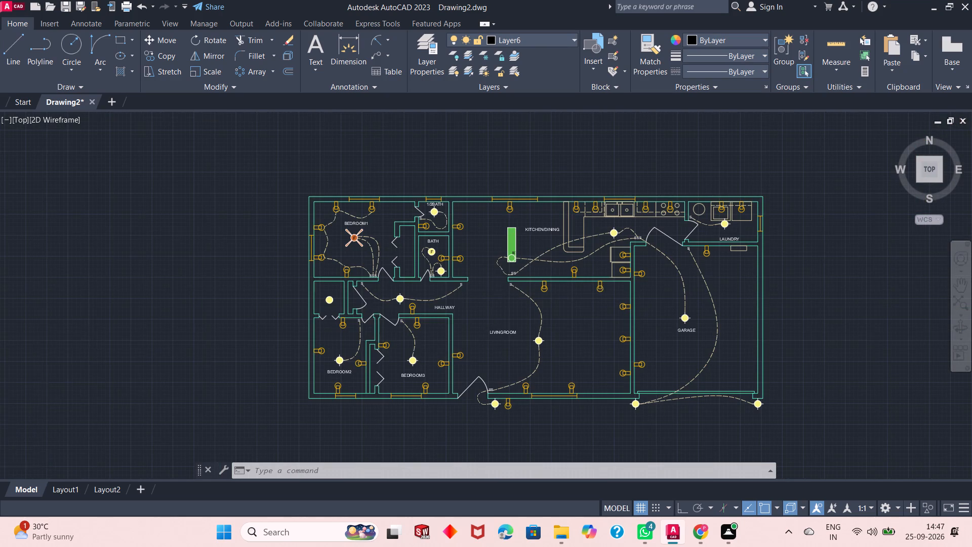
pyautogui.scroll(-1, 475, 306)
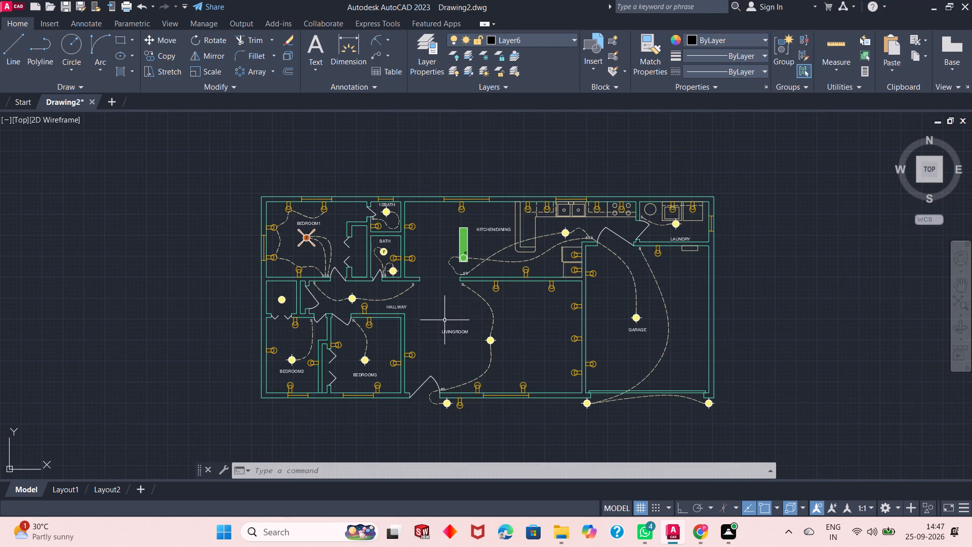
pyautogui.scroll(1, 444, 320)
pyautogui.scroll(-1, 462, 304)
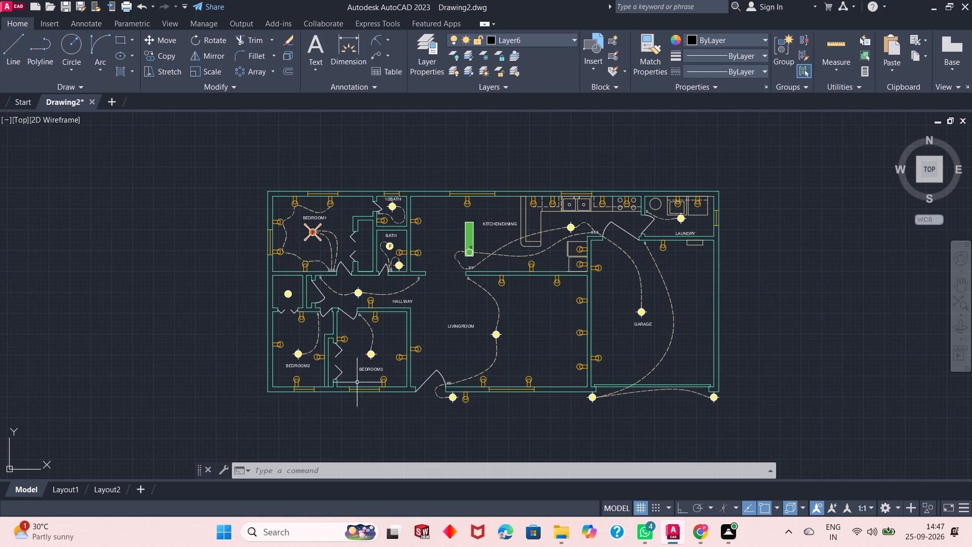
pyautogui.scroll(1, 301, 381)
pyautogui.scroll(-1, 322, 351)
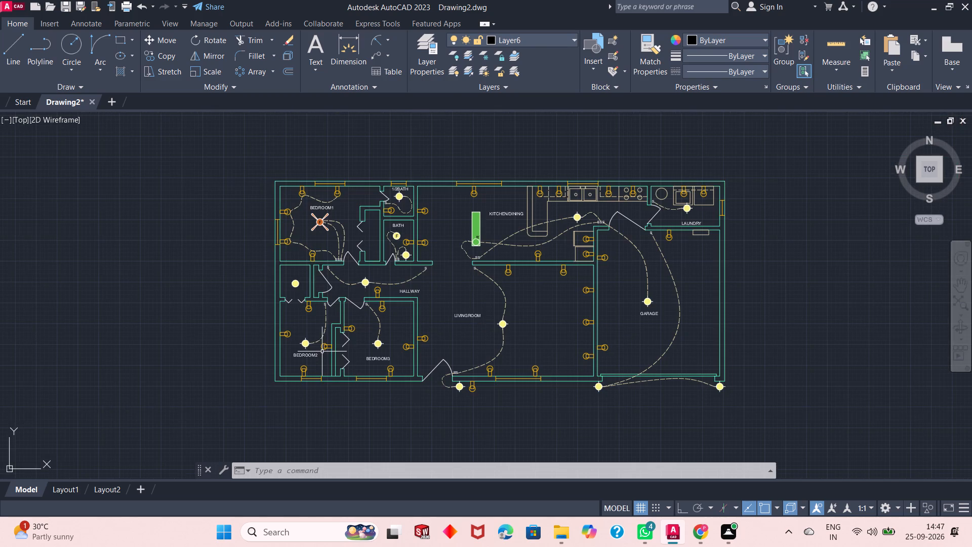
pyautogui.scroll(1, 525, 297)
pyautogui.scroll(-1, 524, 297)
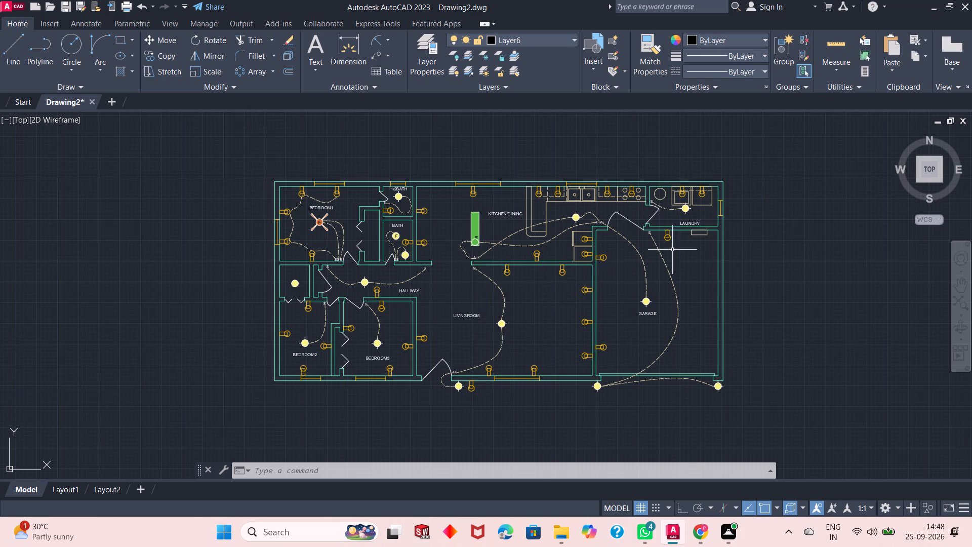
pyautogui.scroll(1, 688, 241)
pyautogui.scroll(-1, 688, 241)
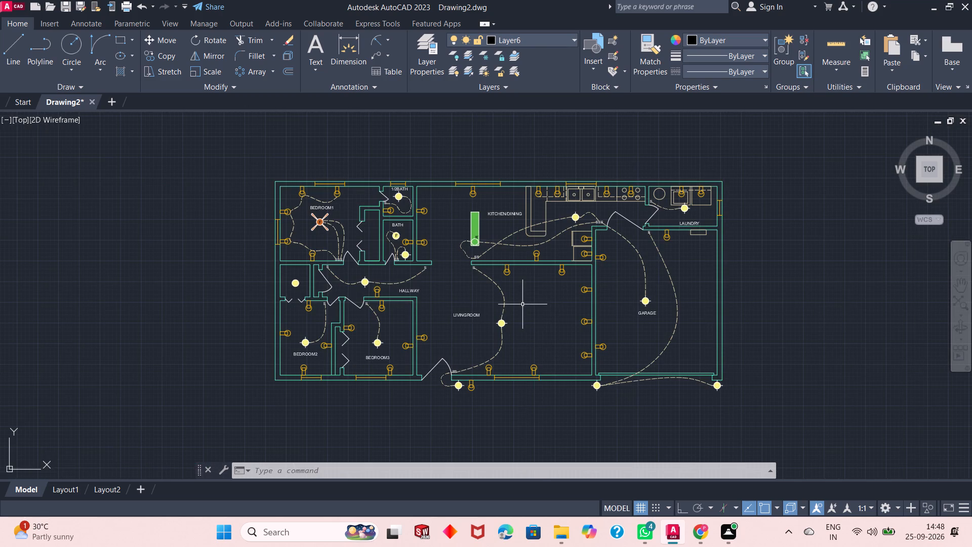
pyautogui.scroll(1, 519, 304)
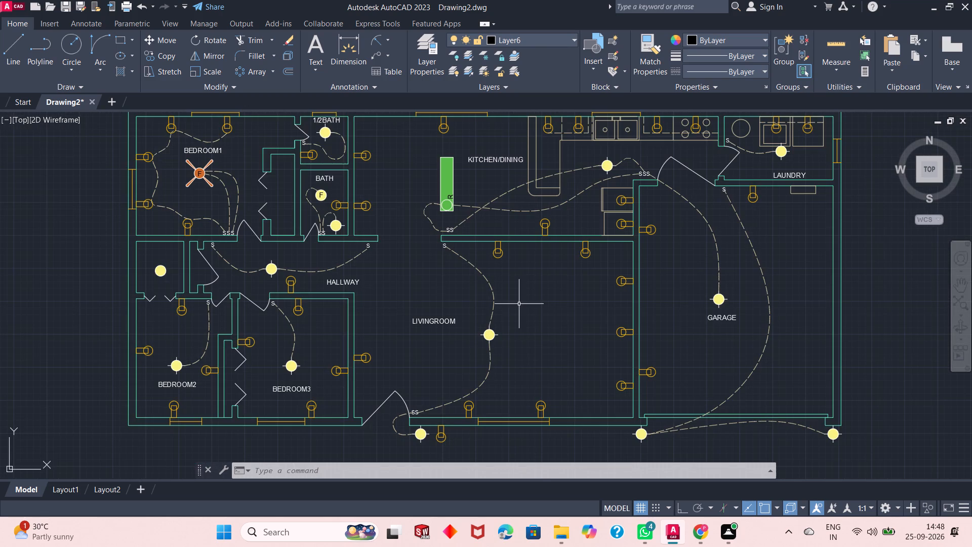
pyautogui.scroll(-1, 519, 304)
pyautogui.scroll(1, 510, 274)
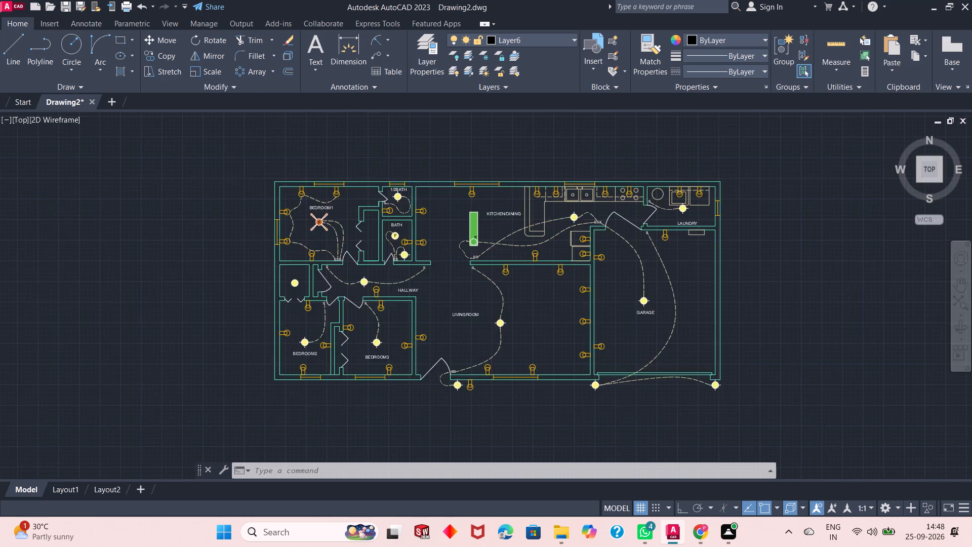
pyautogui.scroll(-1, 513, 298)
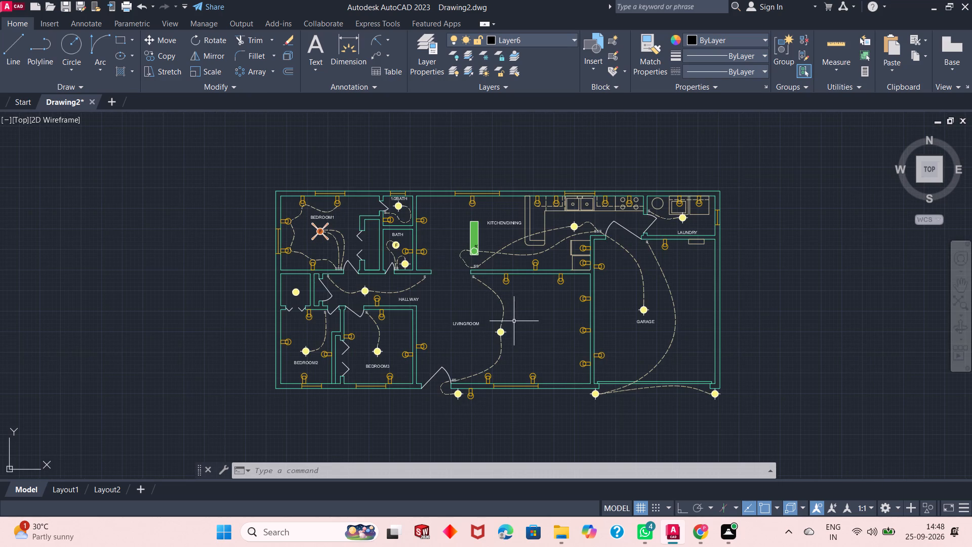
pyautogui.scroll(1, 515, 324)
pyautogui.scroll(-1, 515, 296)
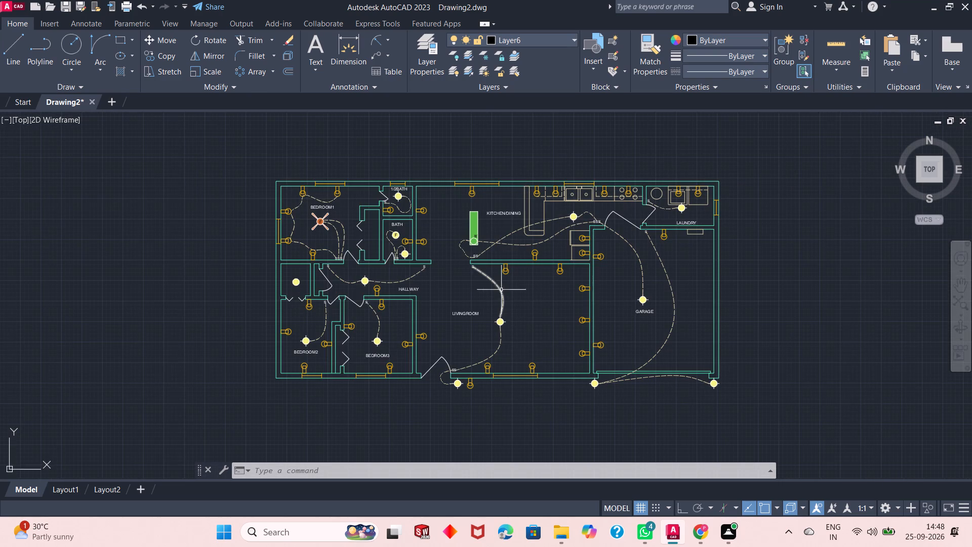
pyautogui.scroll(1, 501, 290)
pyautogui.scroll(-1, 501, 290)
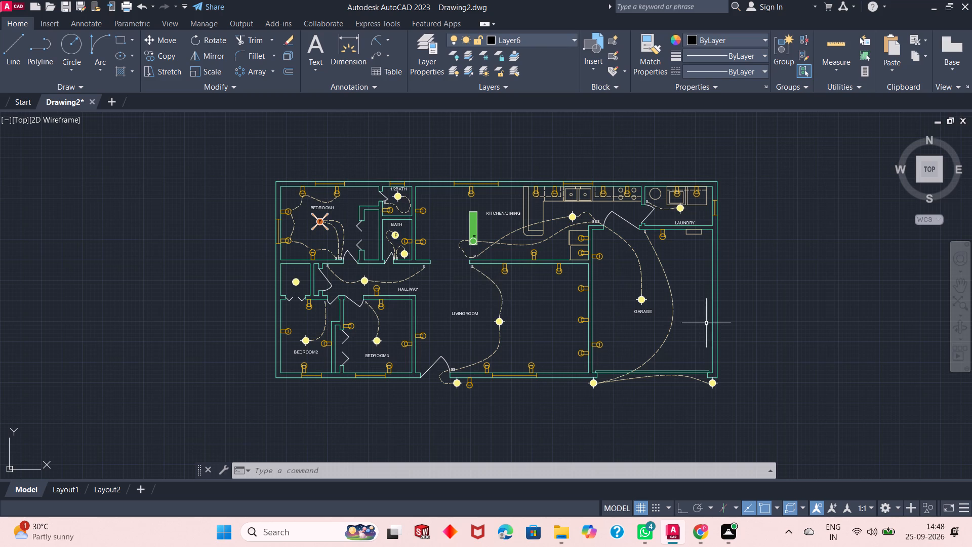
pyautogui.scroll(3, 779, 326)
pyautogui.scroll(-5, 776, 321)
pyautogui.scroll(1, 691, 305)
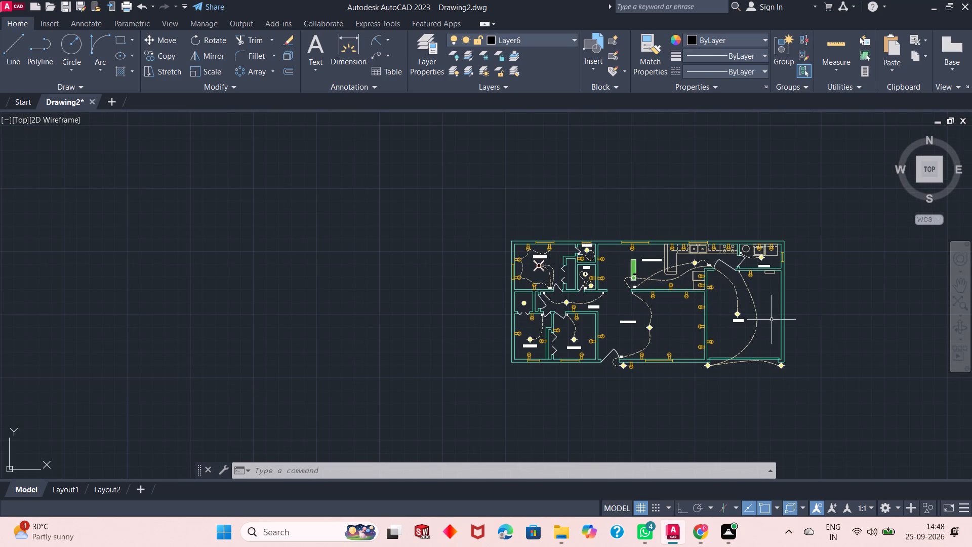
pyautogui.moveTo(765, 325); pyautogui.dragTo(639, 314, button='middle')
pyautogui.scroll(2, 504, 297)
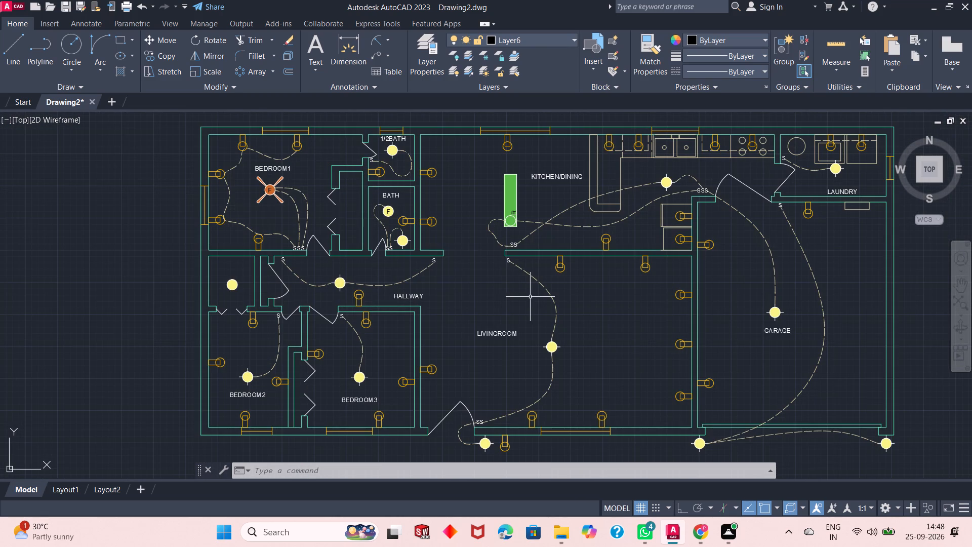
pyautogui.moveTo(531, 297); pyautogui.dragTo(515, 296, button='middle')
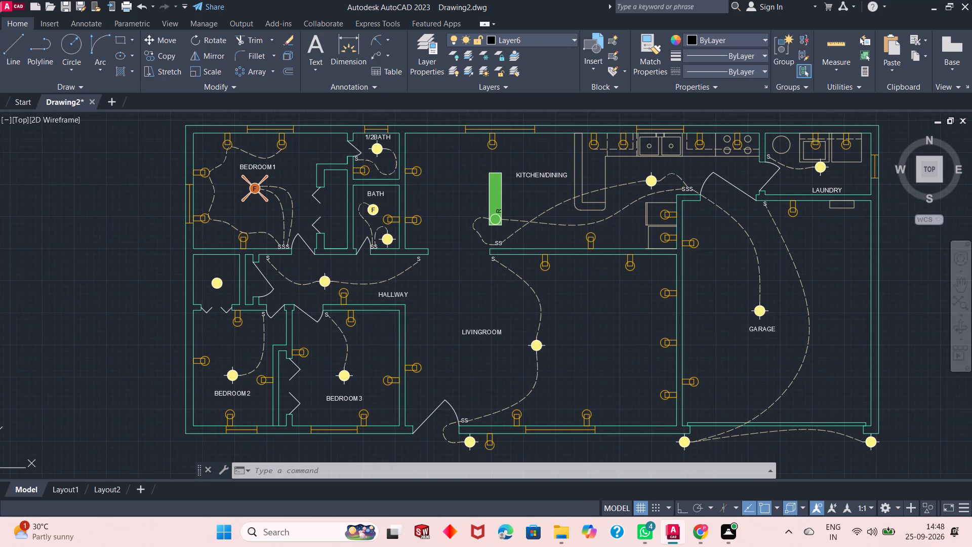
pyautogui.scroll(-1, 522, 289)
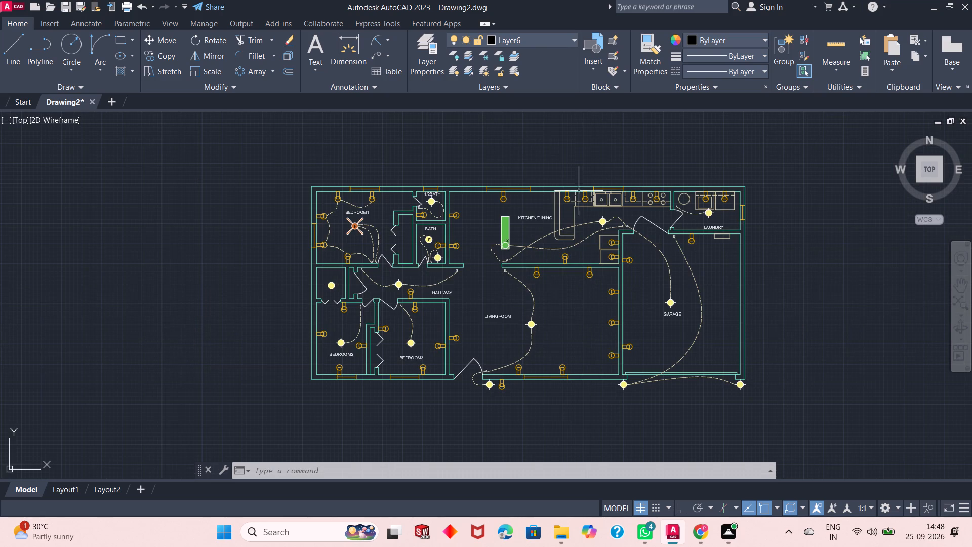
# Turn off command-history log file recording with the LOGFILEOFF command.
pyautogui.click(308, 472)
pyautogui.write('LOG')
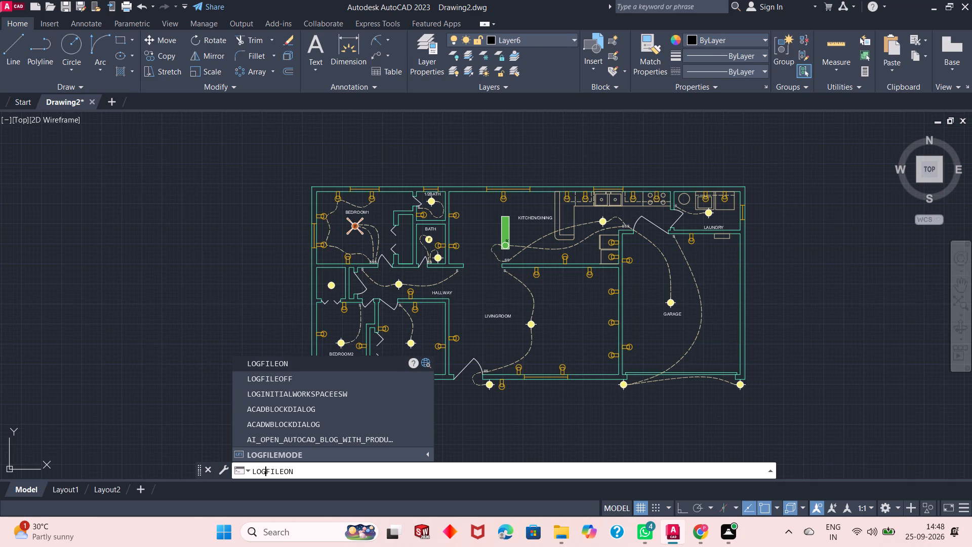
pyautogui.click(315, 376)
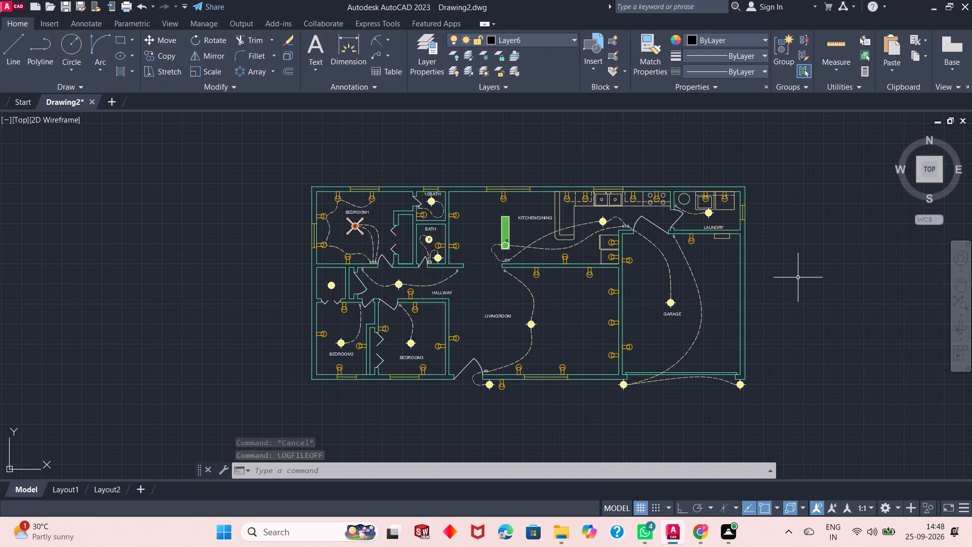
# Save the drawing in the OneDrive folder as an AutoCAD 2018 drawing named "Residential electrical wiring plan".
pyautogui.hotkey('ctrl', 's')
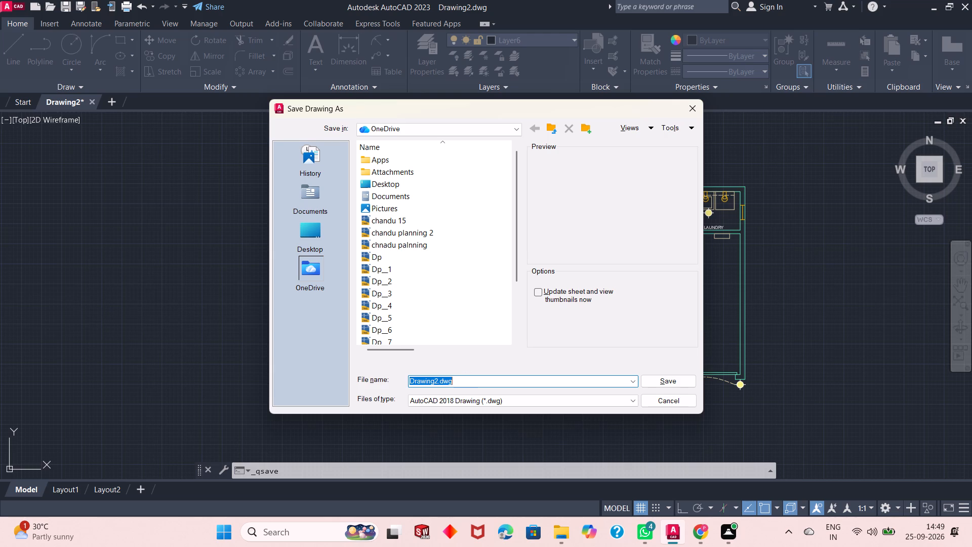
pyautogui.write('Resi')
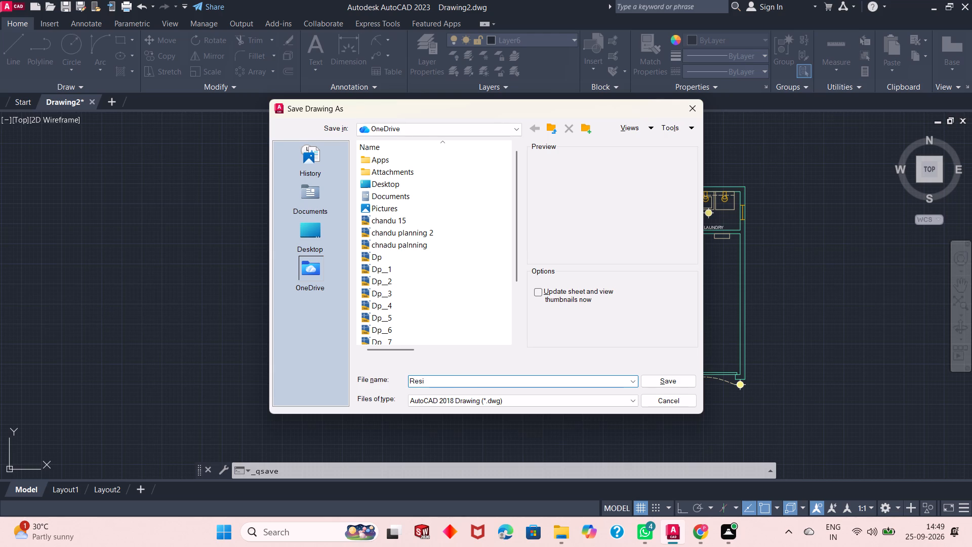
pyautogui.write('dentail')
pyautogui.press('space')
pyautogui.press('BackSpace')
pyautogui.press('BackSpace')
pyautogui.press('BackSpace')
pyautogui.press('BackSpace')
pyautogui.write('ial')
pyautogui.press('space')
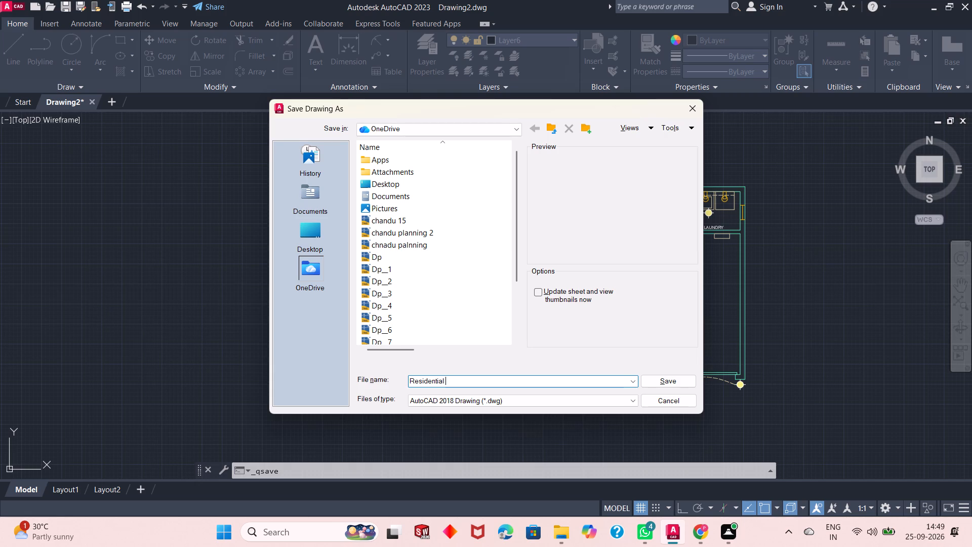
pyautogui.write('el')
pyautogui.press('e')
pyautogui.write('ct')
pyautogui.write('ical')
pyautogui.press('BackSpace')
pyautogui.press('BackSpace')
pyautogui.press('BackSpace')
pyautogui.press('BackSpace')
pyautogui.write('ri')
pyautogui.write('cal')
pyautogui.press('space')
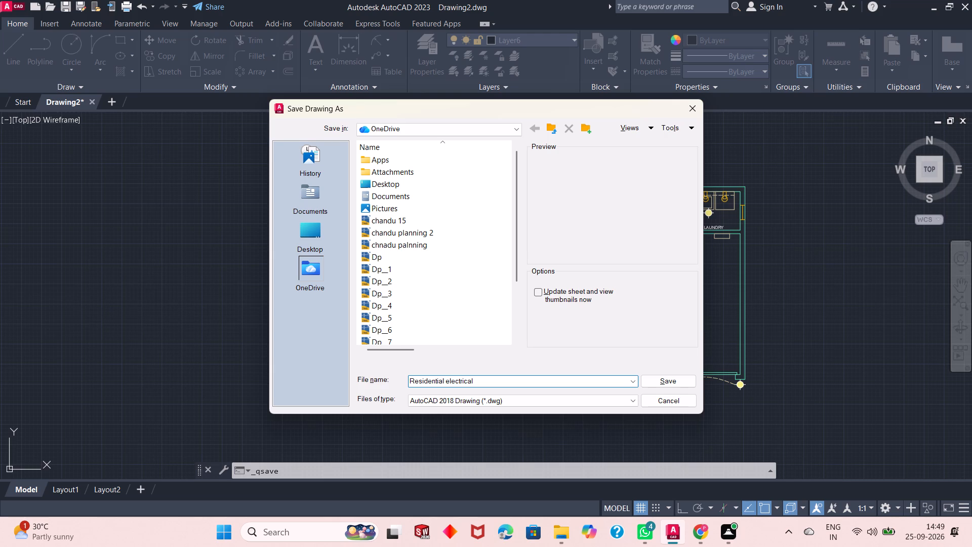
pyautogui.write('wiring')
pyautogui.press('space')
pyautogui.write('plan')
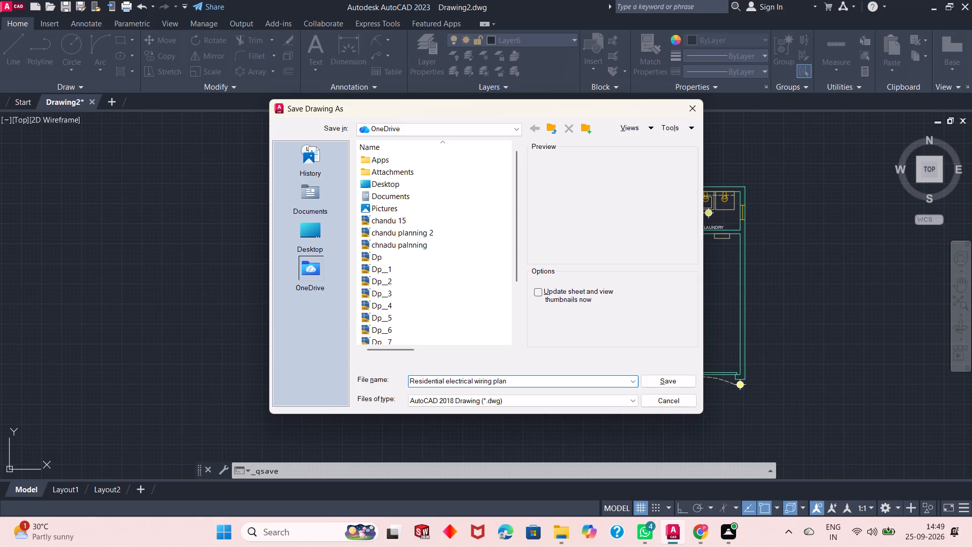
pyautogui.click(651, 378)
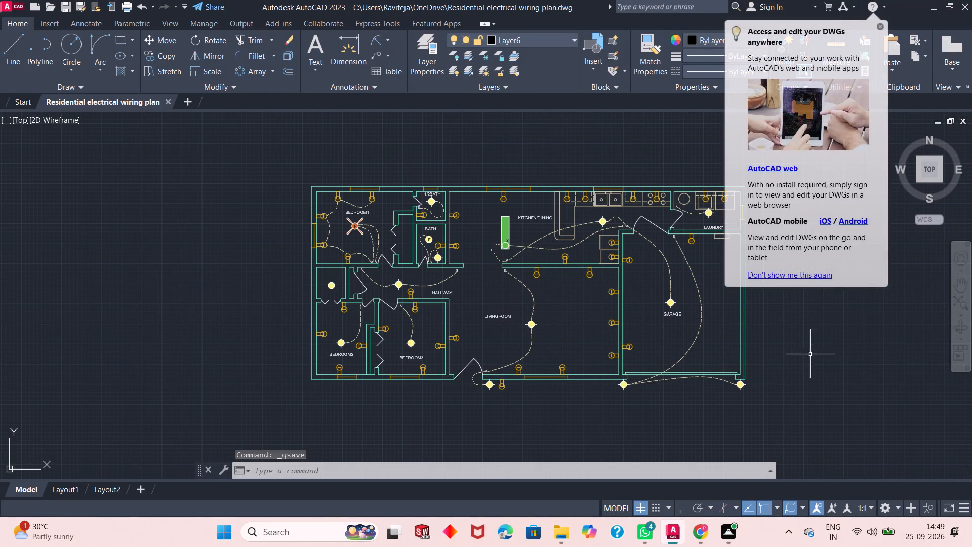
# Set up a plot of the model with the DWG To PDF.pc3 plotter, landscape orientation and the plot centered.
pyautogui.click(884, 26)
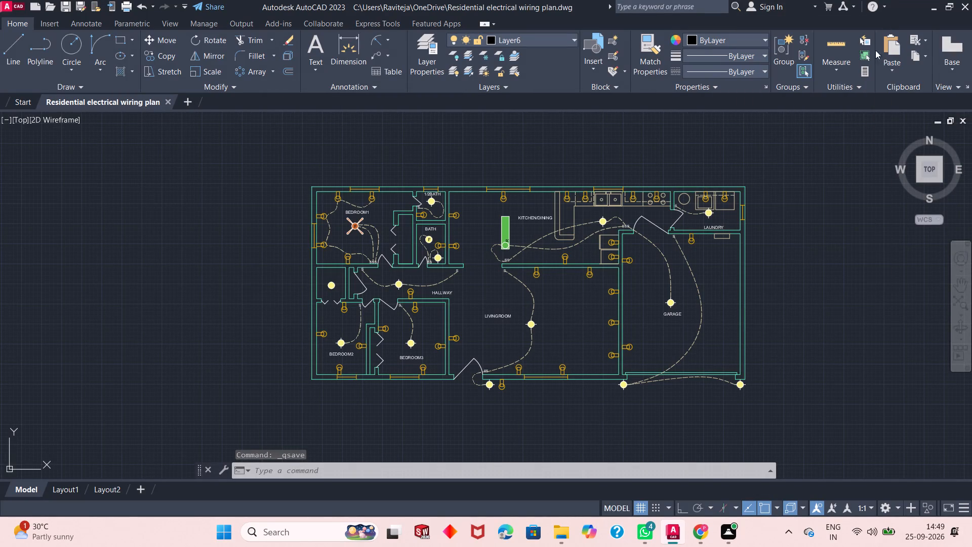
pyautogui.press('p')
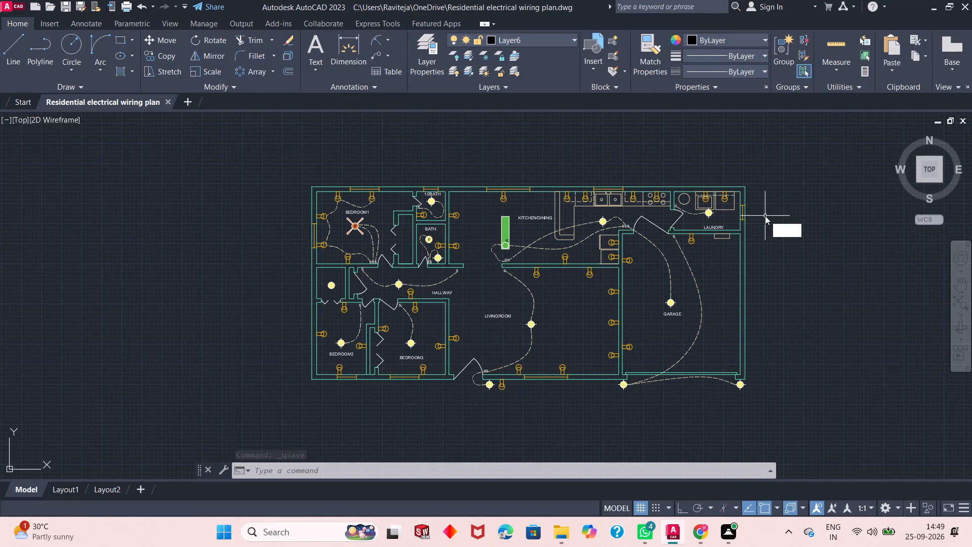
pyautogui.write('lo')
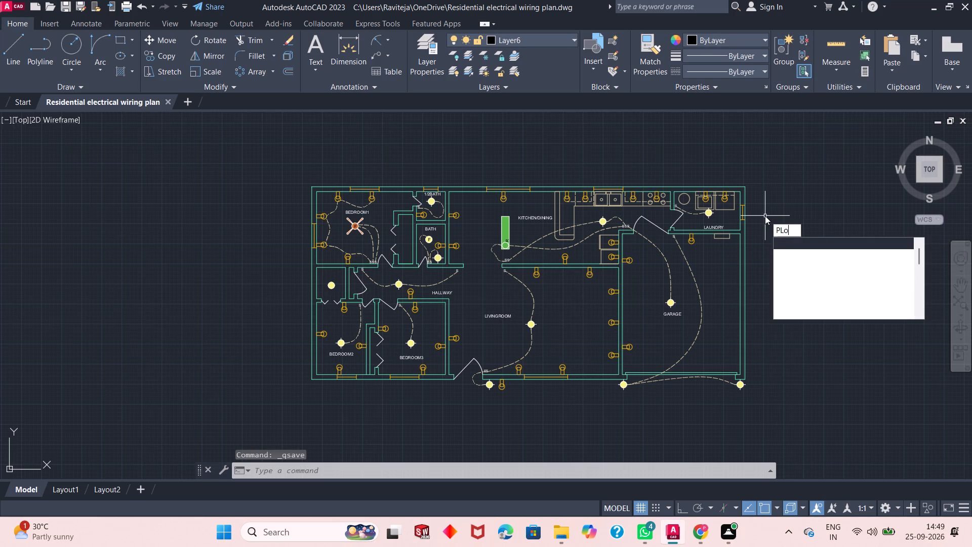
pyautogui.press('Return')
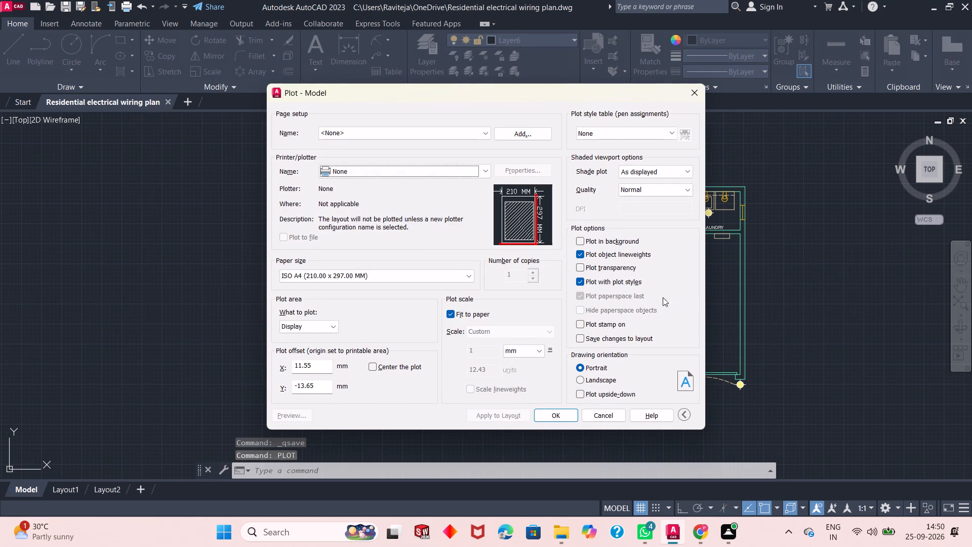
pyautogui.click(427, 173)
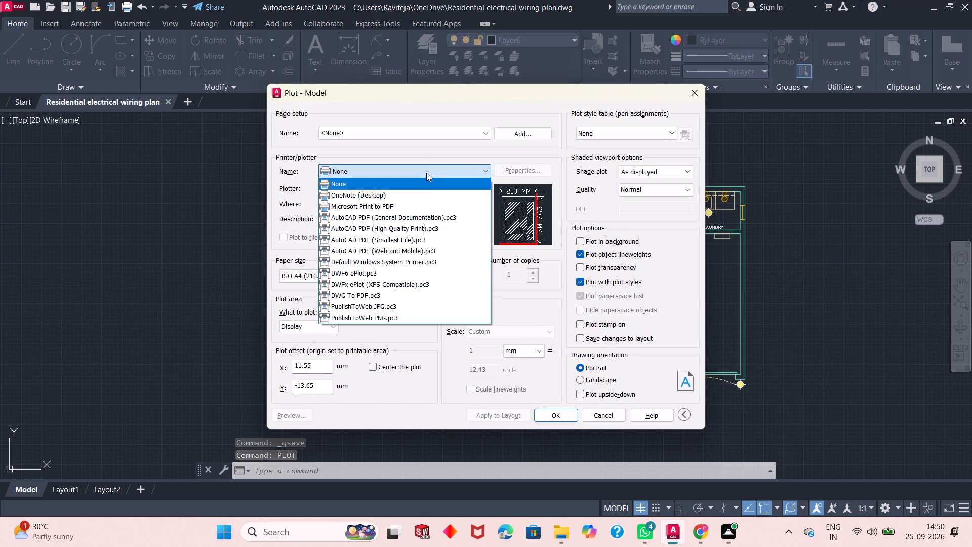
pyautogui.click(419, 299)
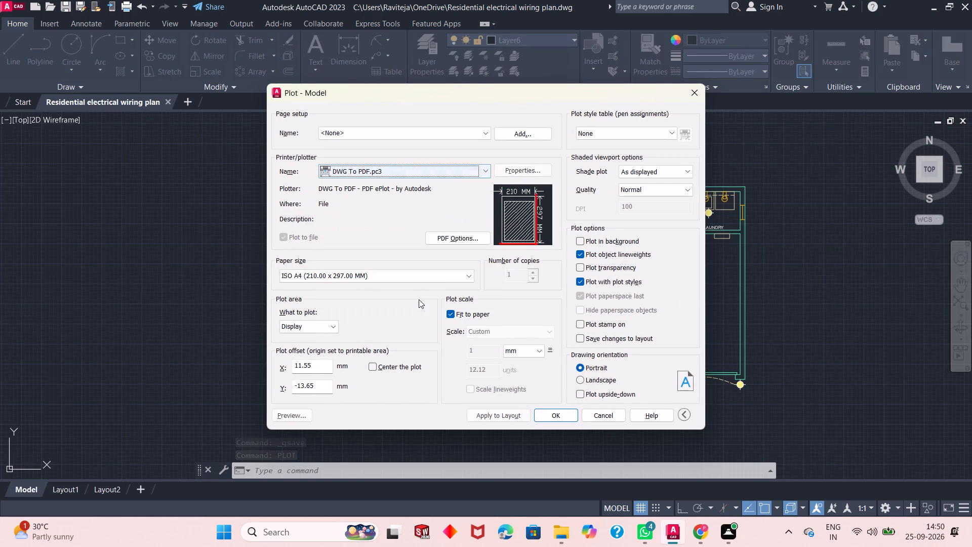
pyautogui.click(582, 383)
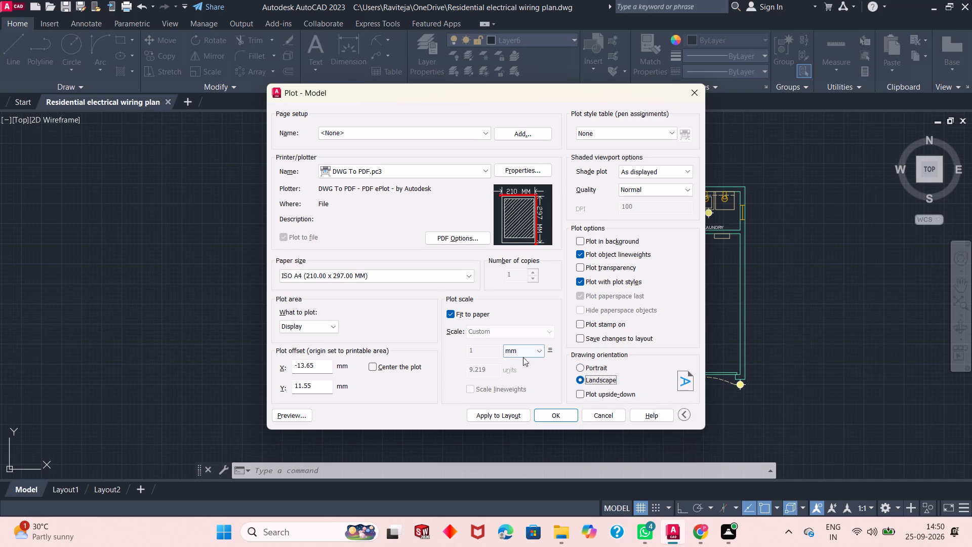
pyautogui.click(378, 366)
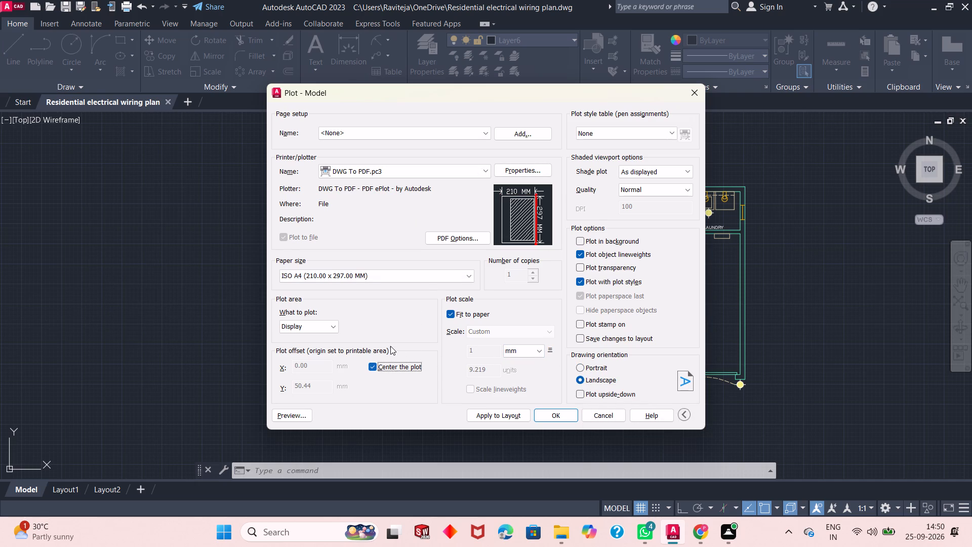
# Set the plot's paper size to ISO full bleed A4 (297.00 x 210.00 MM).
pyautogui.click(379, 272)
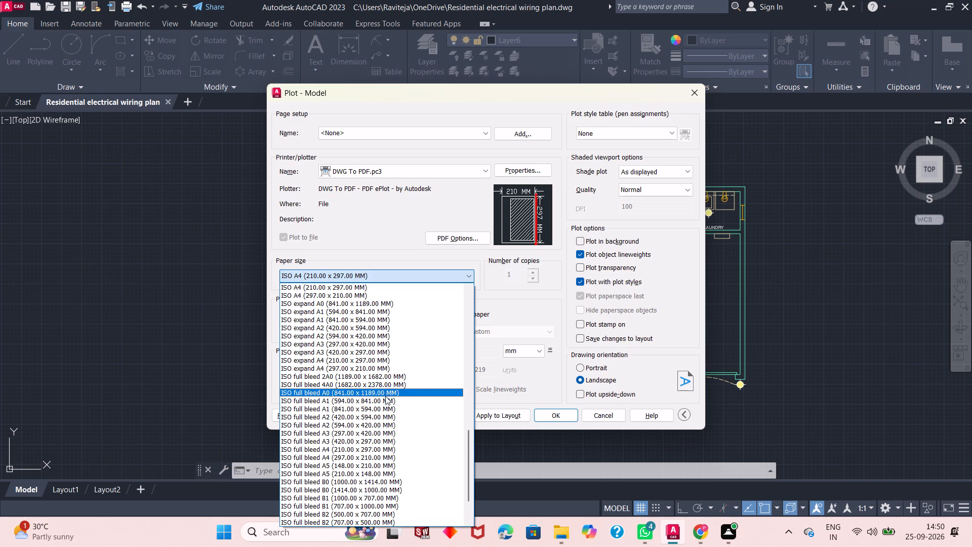
pyautogui.scroll(-2, 383, 400)
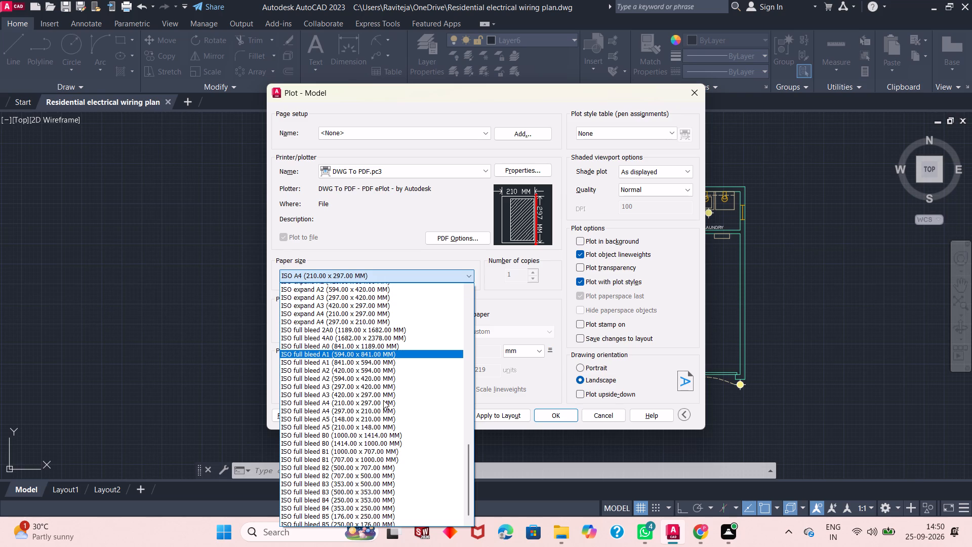
pyautogui.click(344, 409)
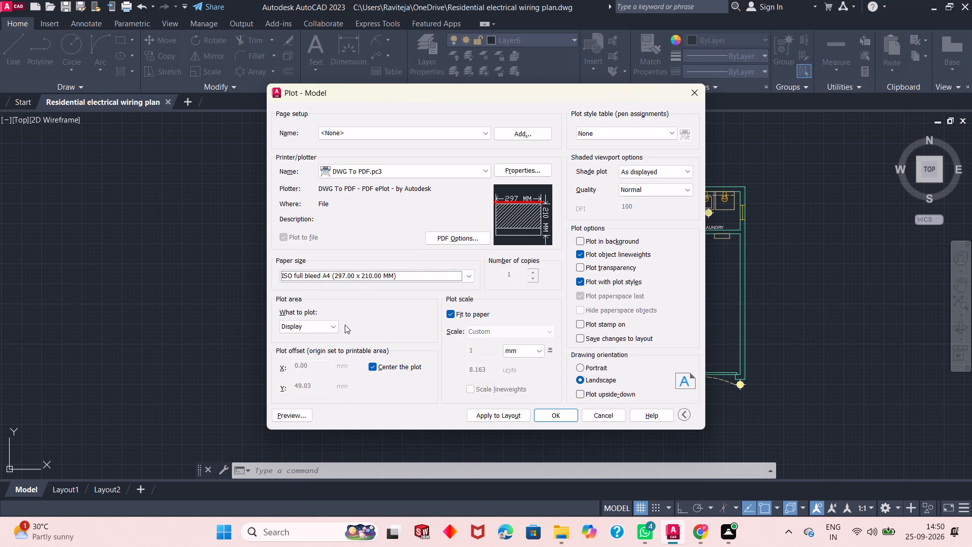
pyautogui.click(369, 276)
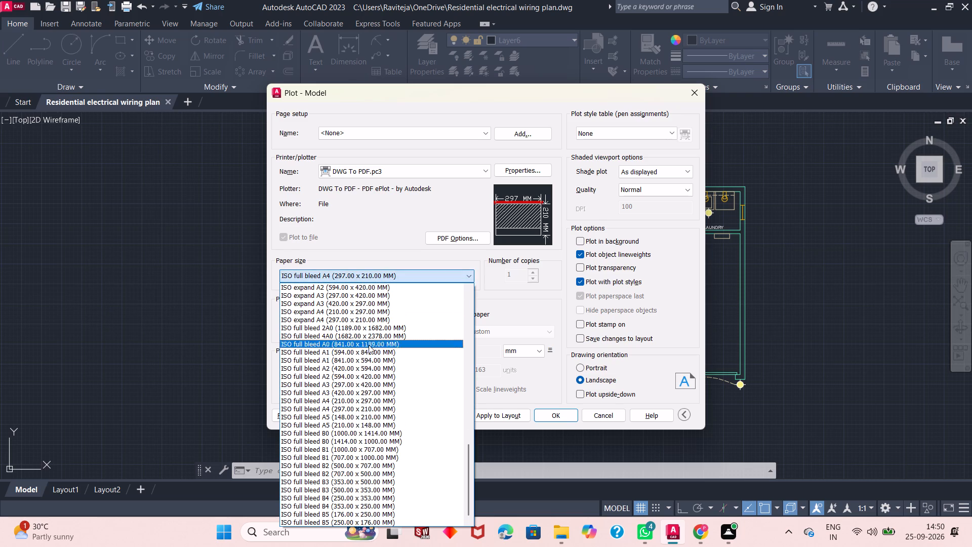
pyautogui.click(365, 398)
pyautogui.click(363, 275)
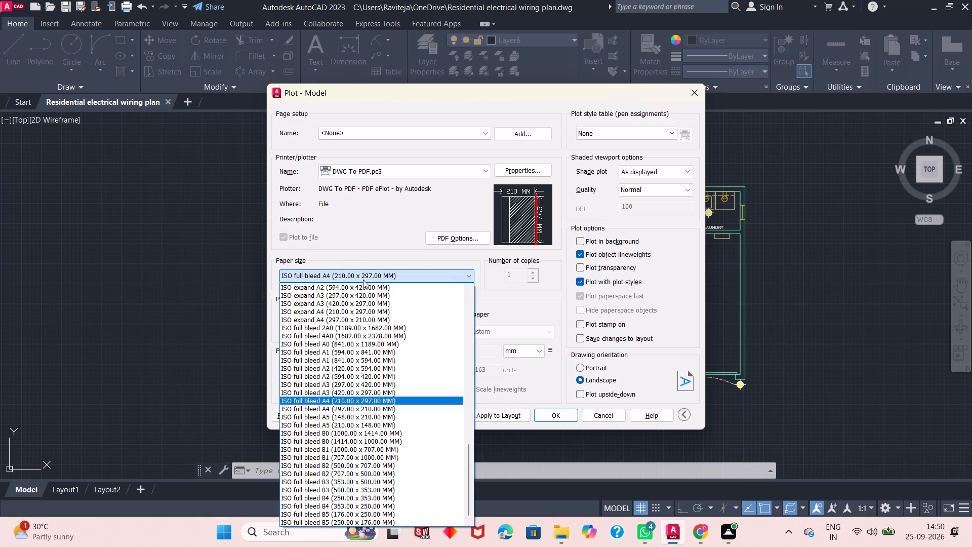
pyautogui.click(364, 408)
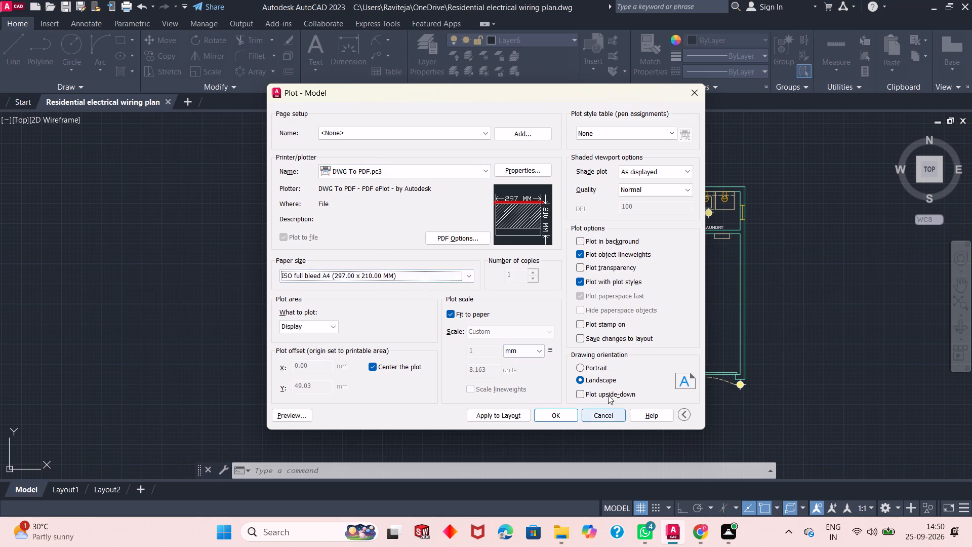
# Set the plot area to a window enclosing the whole floor plan with a margin around its outer walls.
pyautogui.click(317, 325)
pyautogui.click(305, 362)
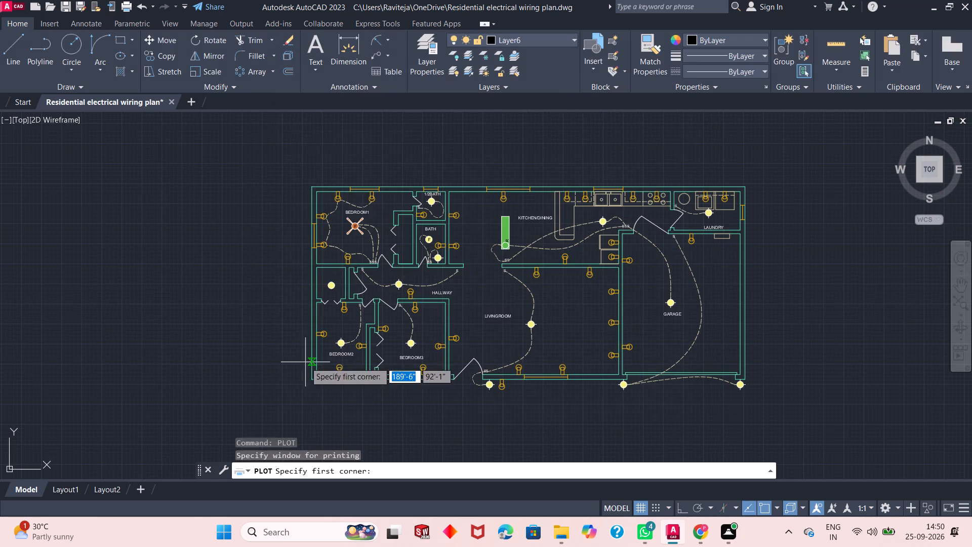
pyautogui.click(280, 160)
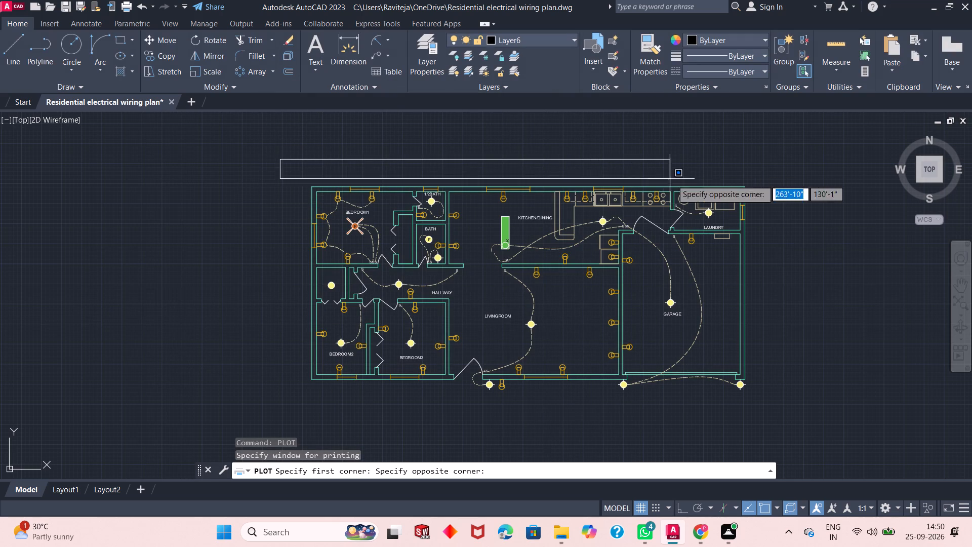
pyautogui.click(794, 425)
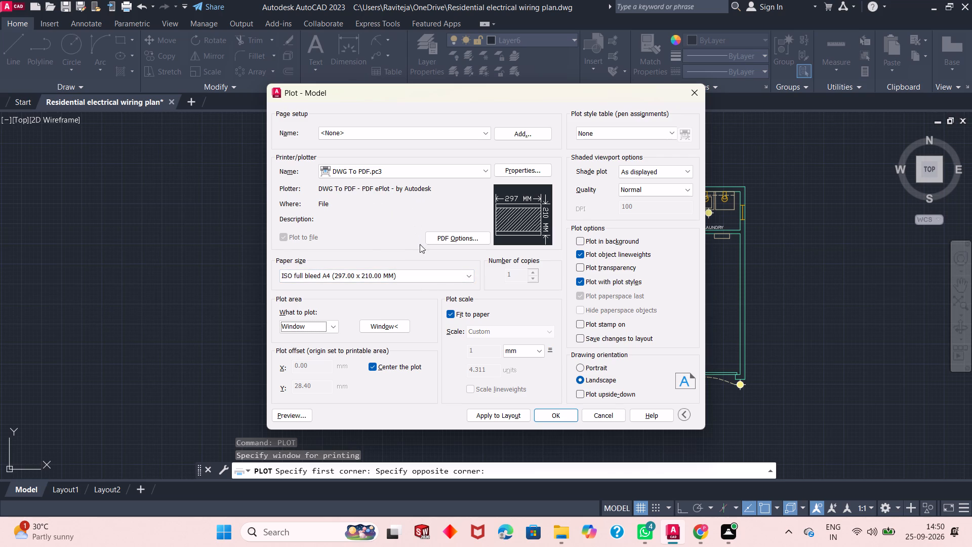
# Plot the plan to the OneDrive folder as "Residential electrical wiring plan-Model.pdf" and minimize the PDF viewer.
pyautogui.click(557, 413)
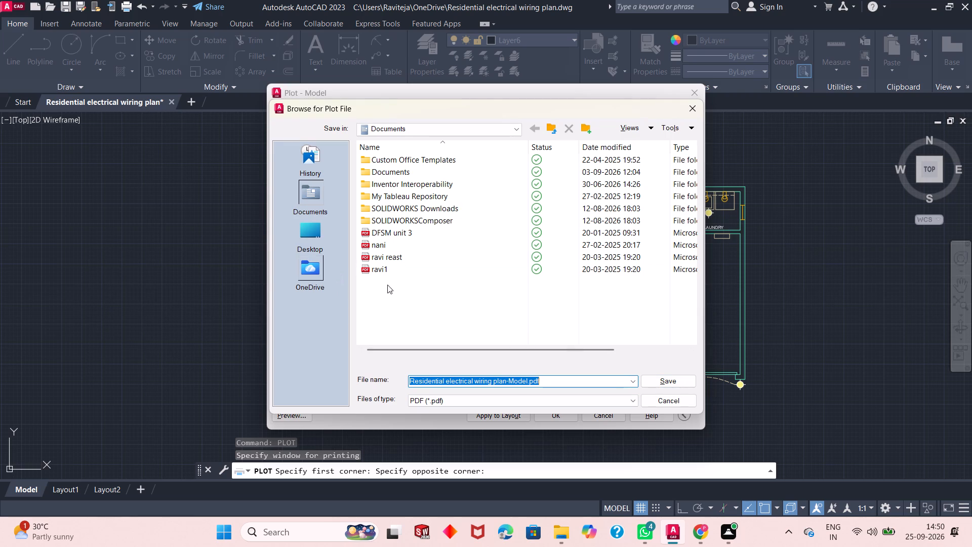
pyautogui.click(310, 278)
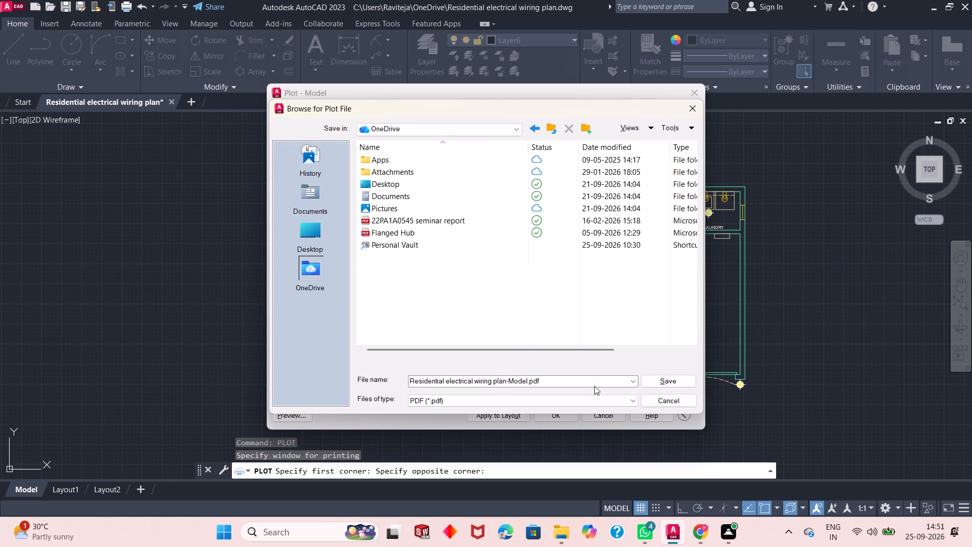
pyautogui.click(649, 382)
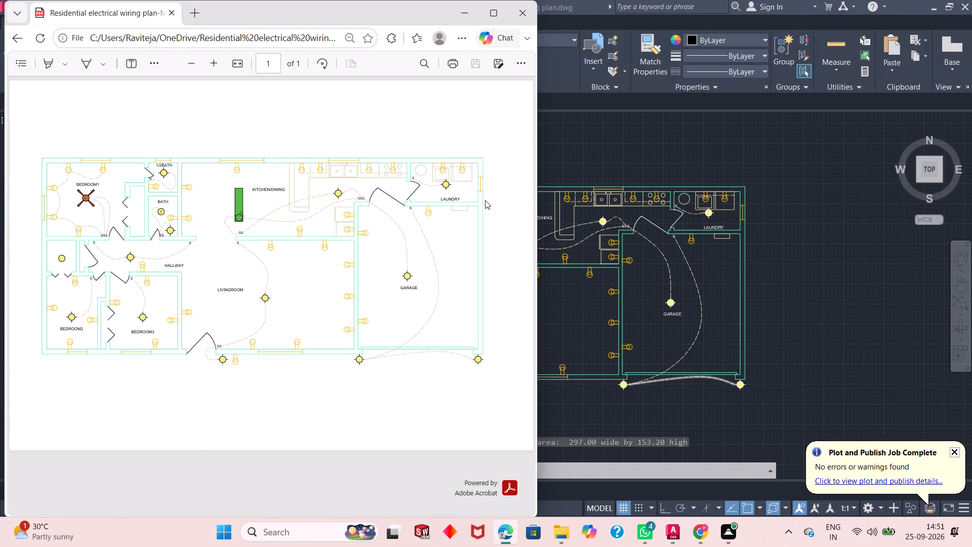
pyautogui.click(454, 11)
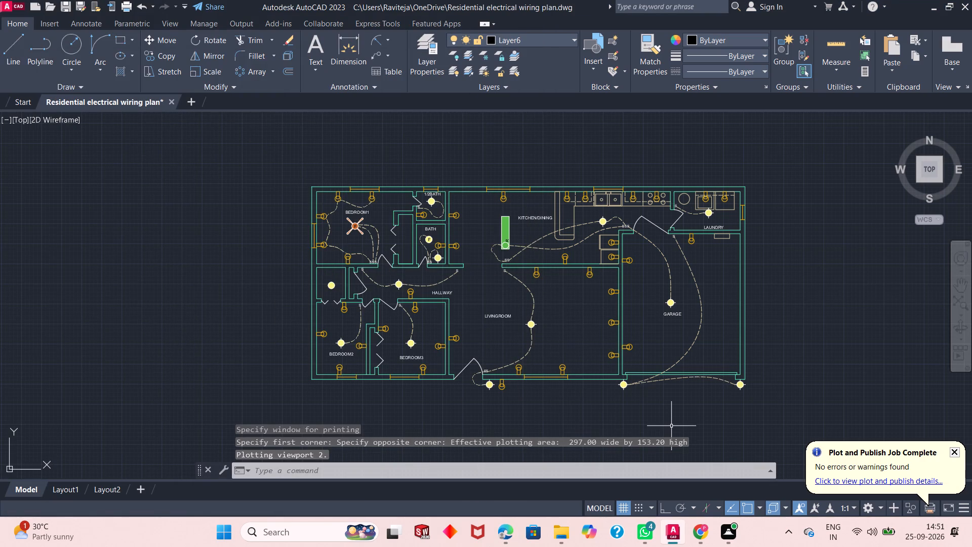